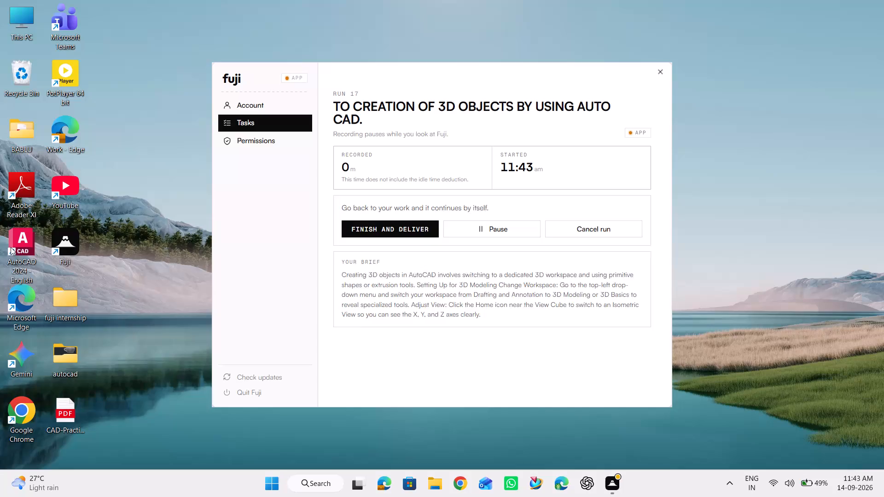
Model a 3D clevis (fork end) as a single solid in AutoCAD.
Launch AutoCAD 2024 and start a new blank drawing.
double_click(17, 248)
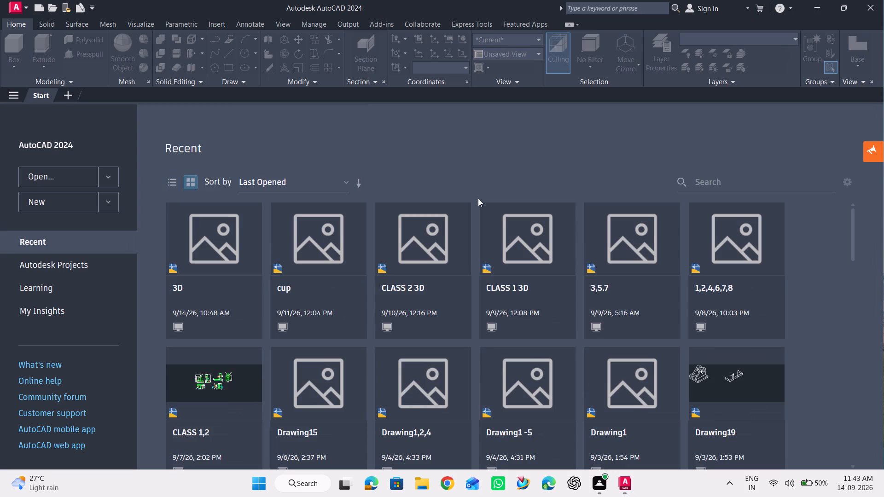
drag(69, 199, 74, 212)
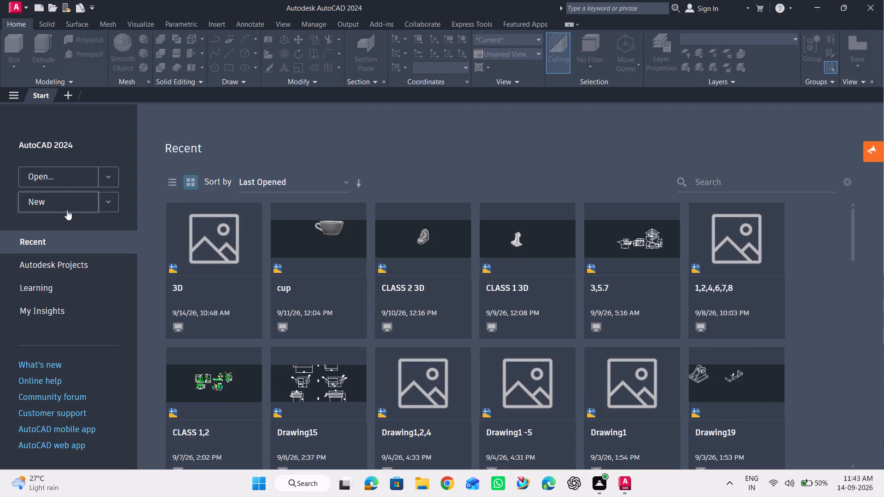
click(66, 208)
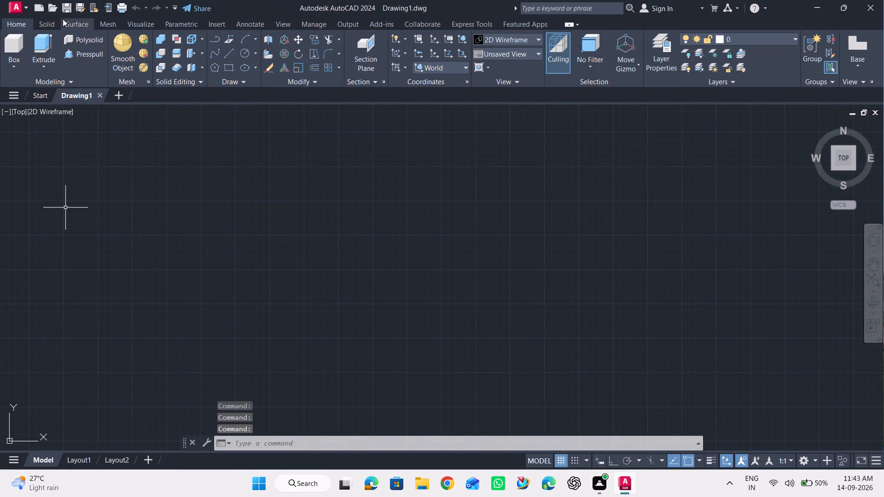
Save the drawing as 3D in the "new" folder inside the desktop's fuji internship folder.
click(75, 8)
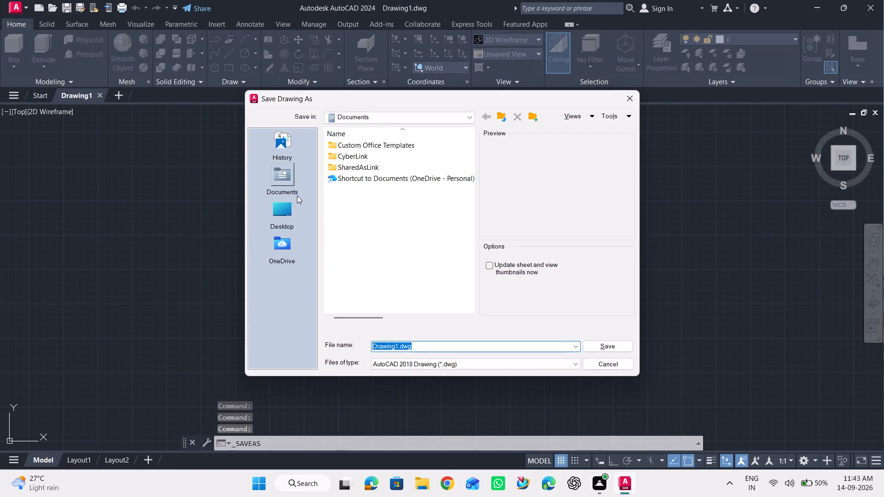
click(280, 206)
double_click(353, 303)
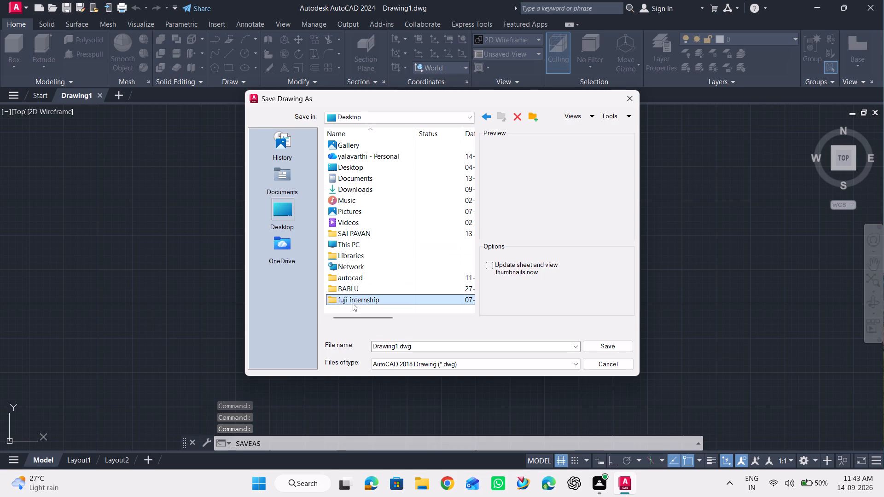
click(401, 298)
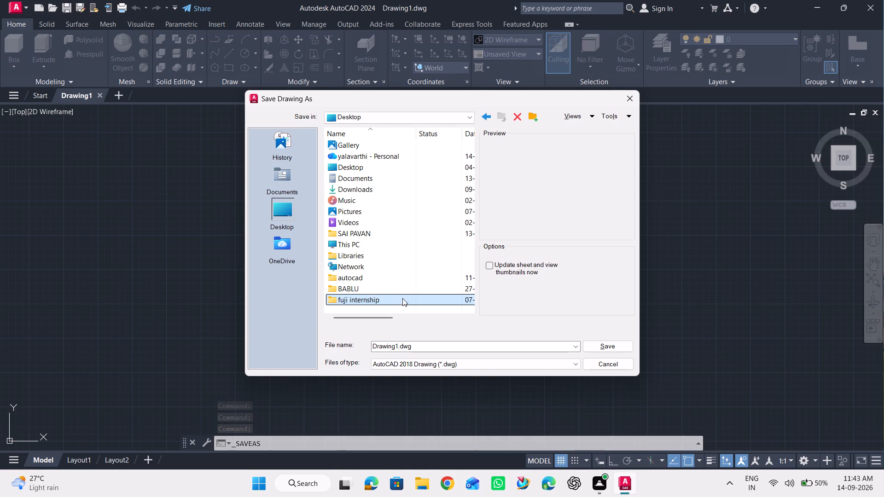
click(402, 298)
click(400, 298)
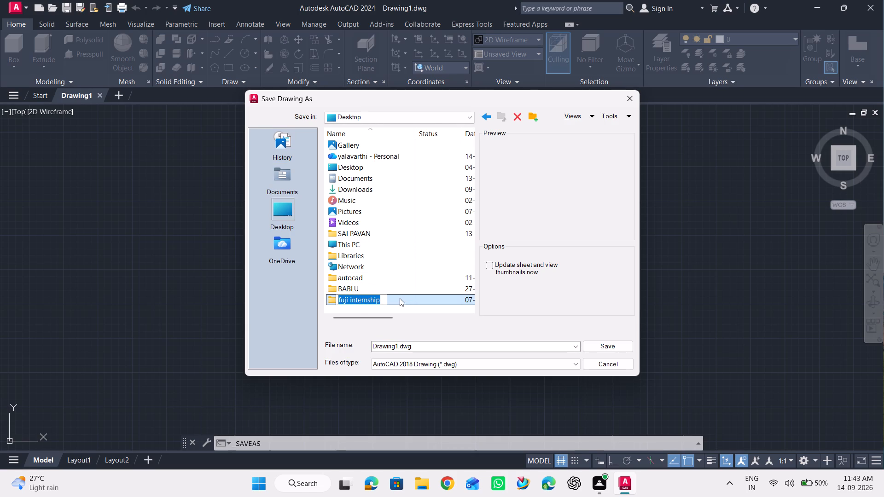
double_click(356, 301)
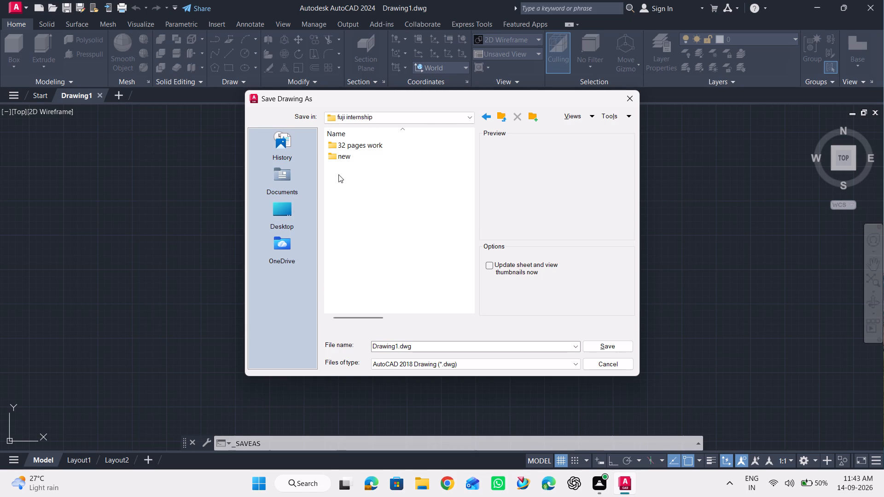
double_click(339, 159)
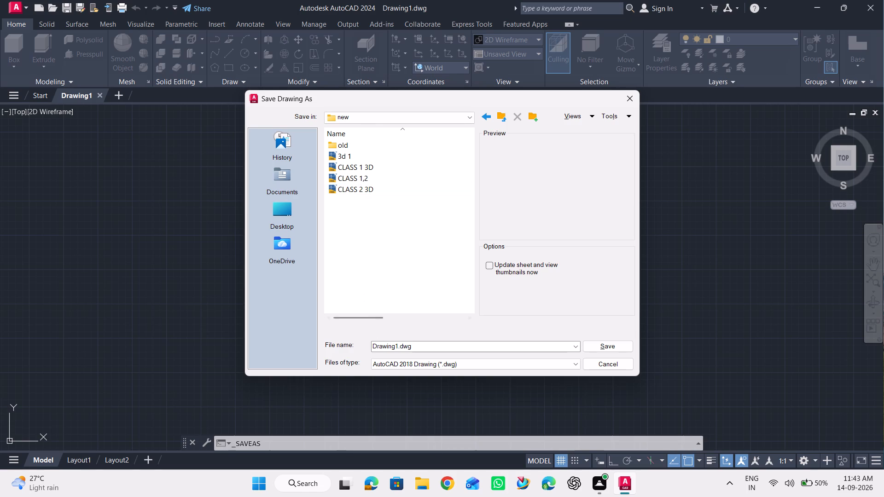
click(395, 347)
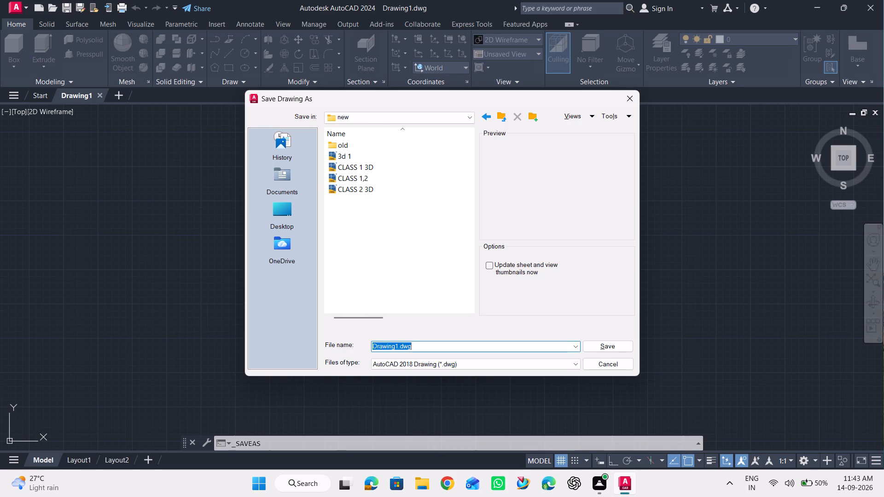
key(BackSpace)
key(3)
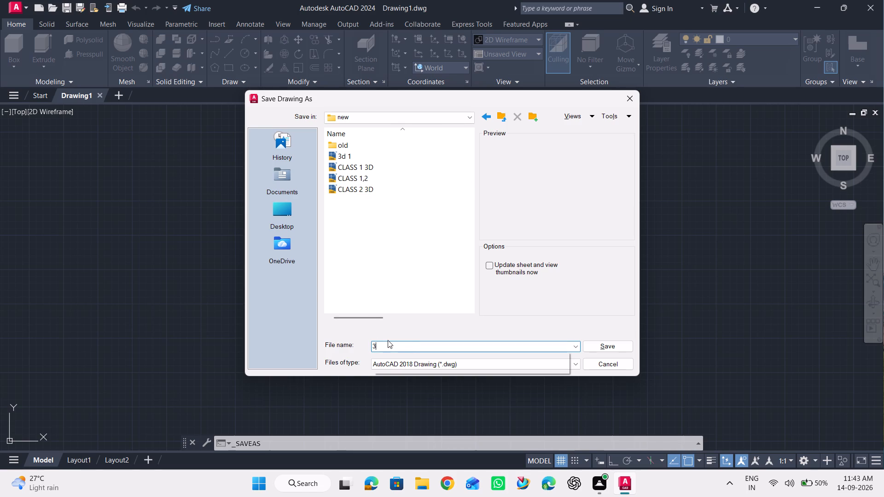
key(d)
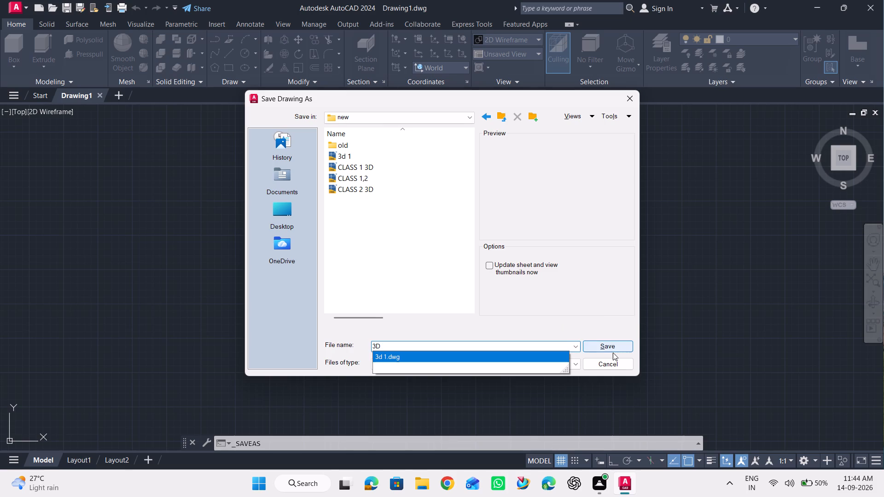
click(612, 346)
Draw a circle of diameter 90 in an empty area of the drawing, using the centre-diameter method.
scroll(305, 264, down, 1)
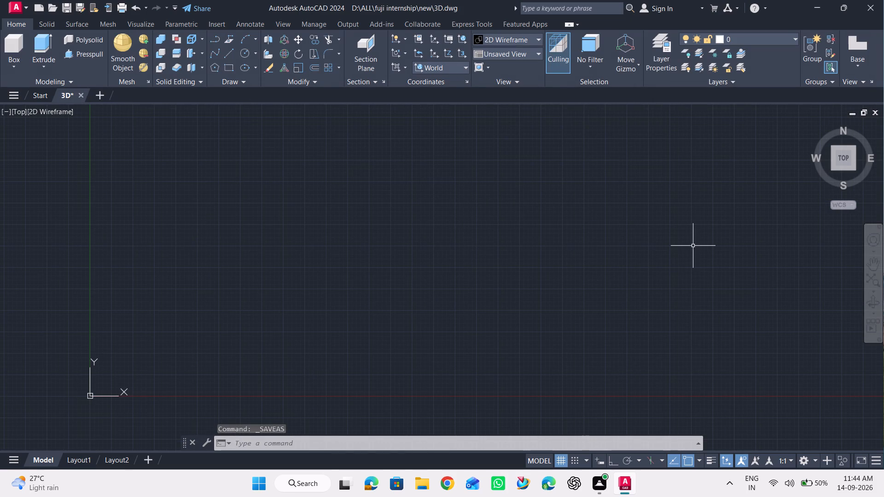
scroll(693, 246, up, 1)
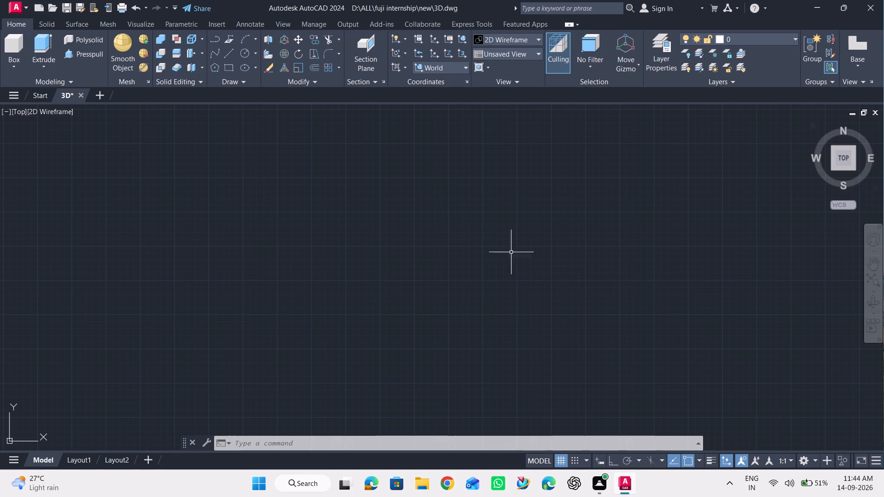
click(257, 55)
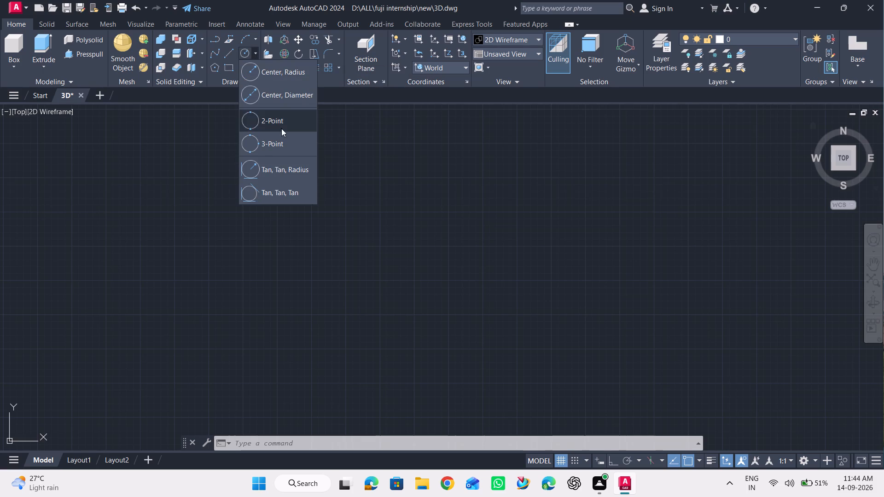
click(283, 92)
click(392, 265)
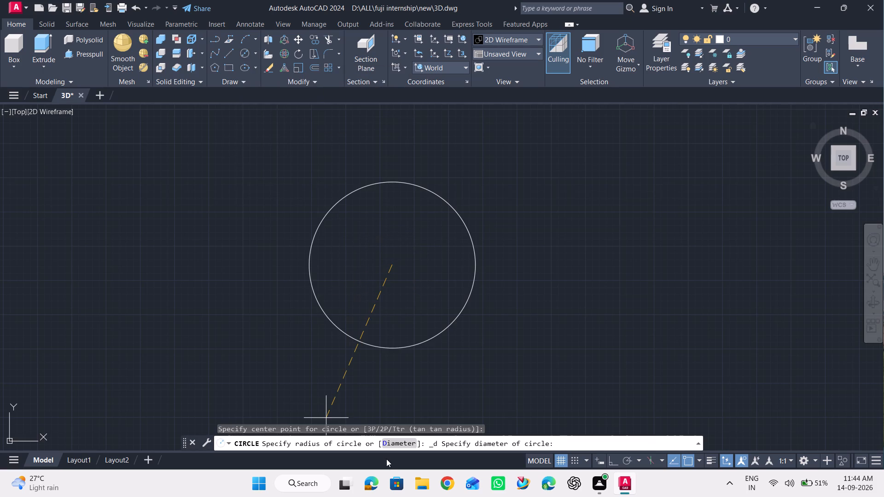
click(395, 445)
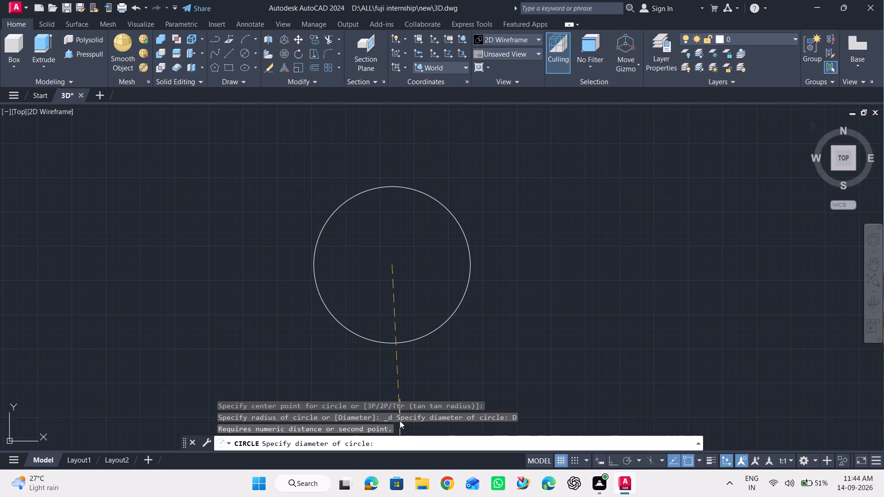
text(90)
key(Return)
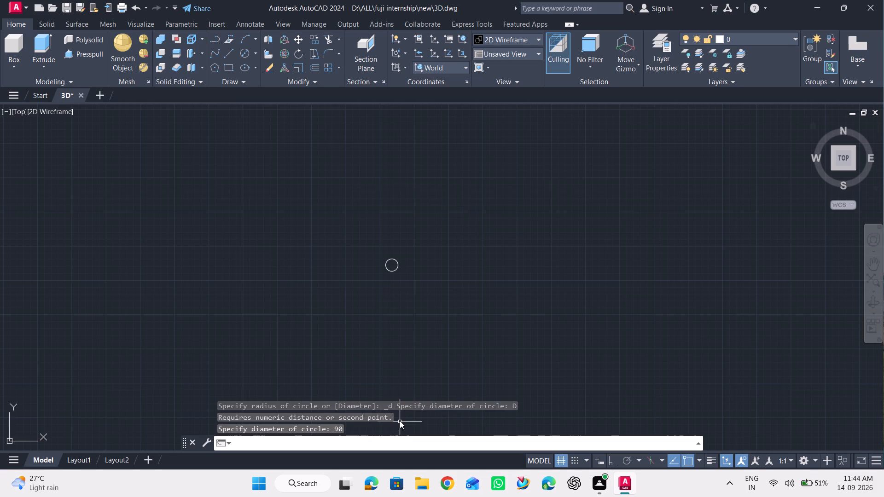
Draw two horizontal lines from the circle's centre, one to its right quadrant and one to its left quadrant.
click(870, 281)
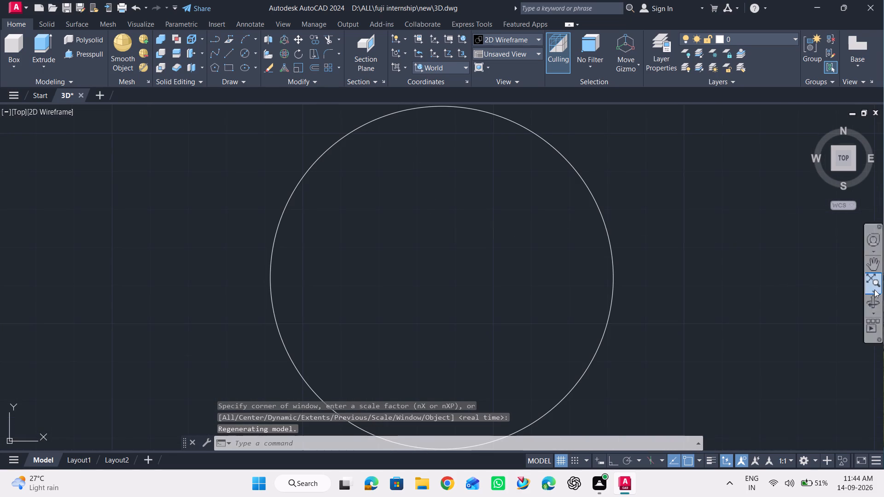
click(231, 51)
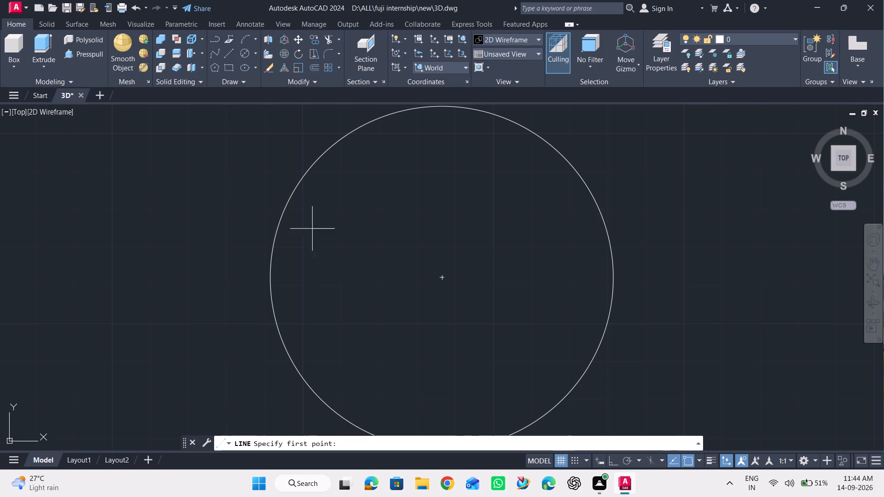
click(442, 276)
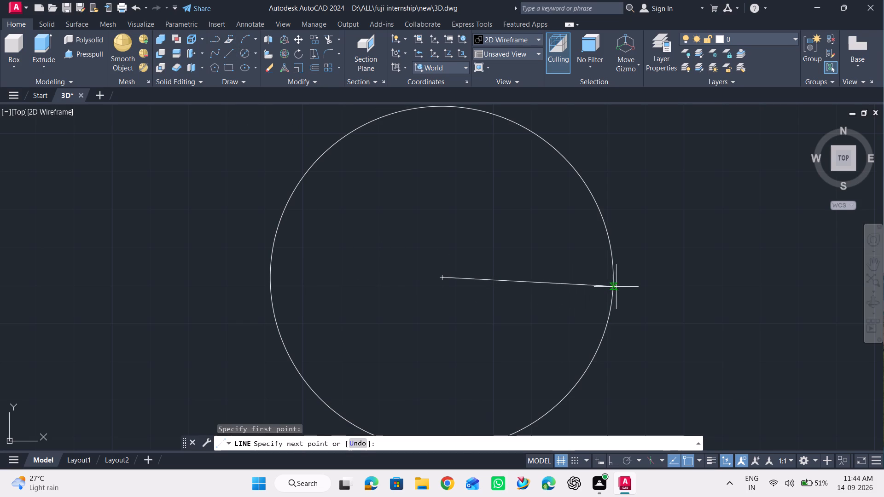
click(615, 276)
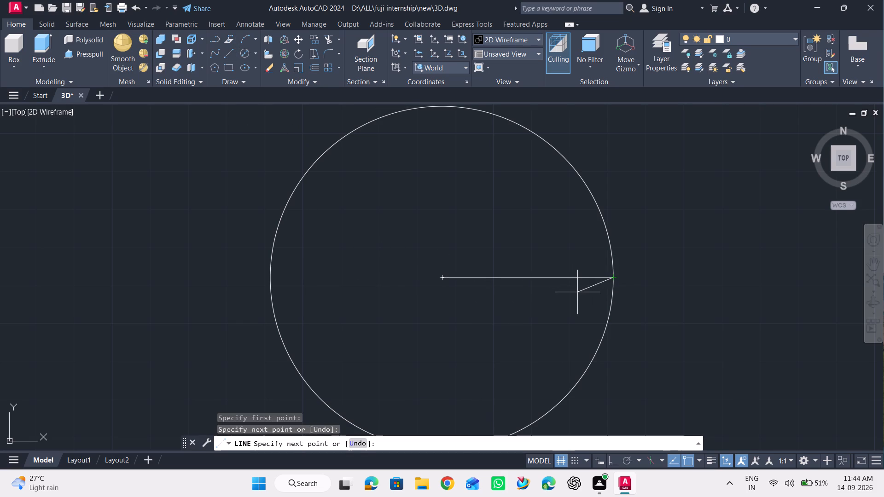
key(space)
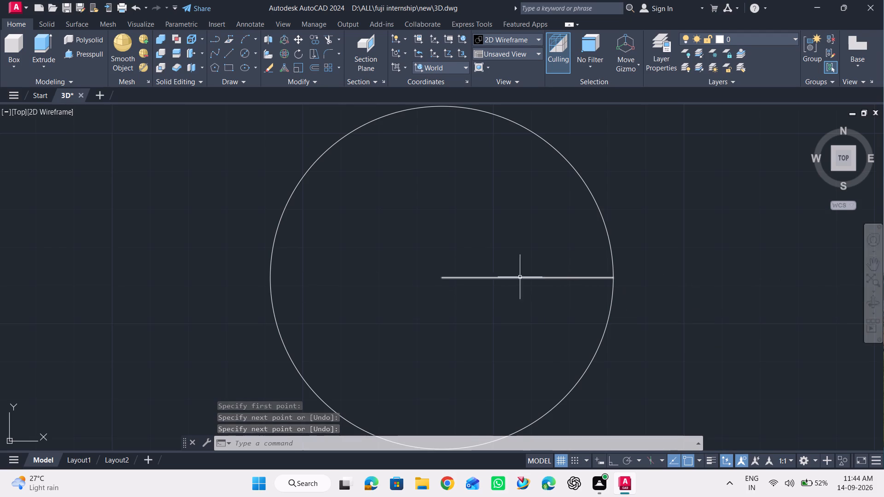
key(space)
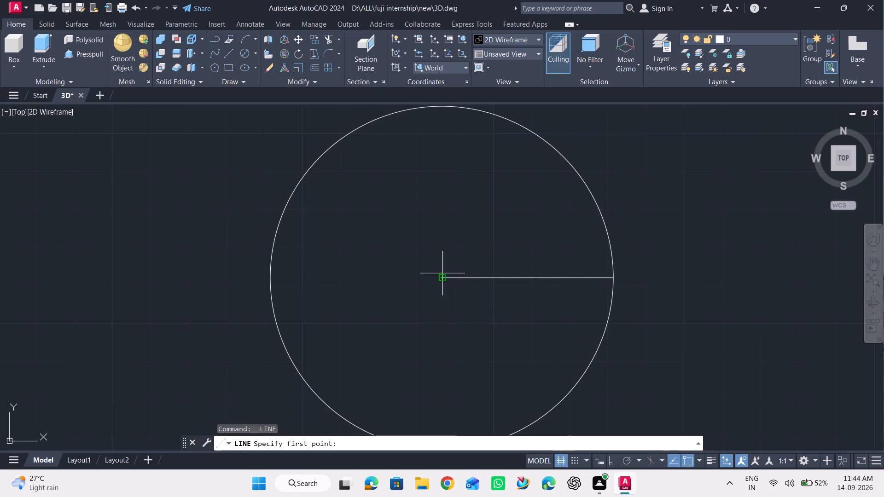
click(441, 275)
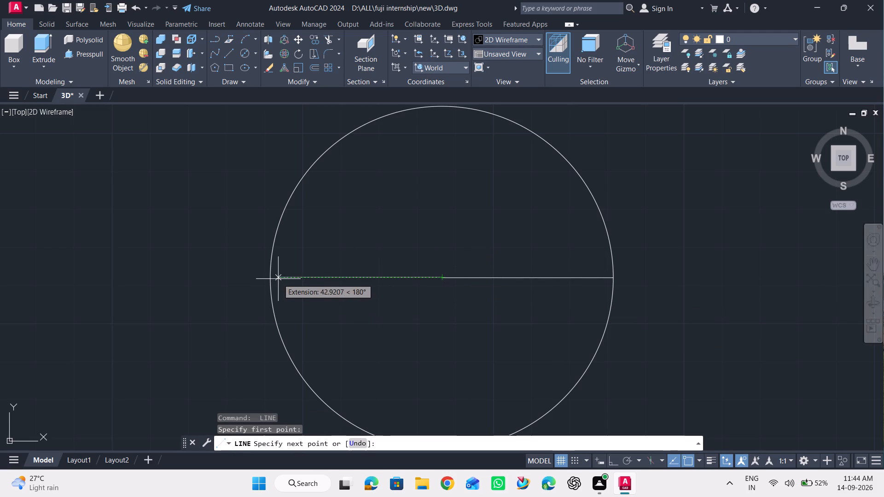
click(269, 277)
key(space)
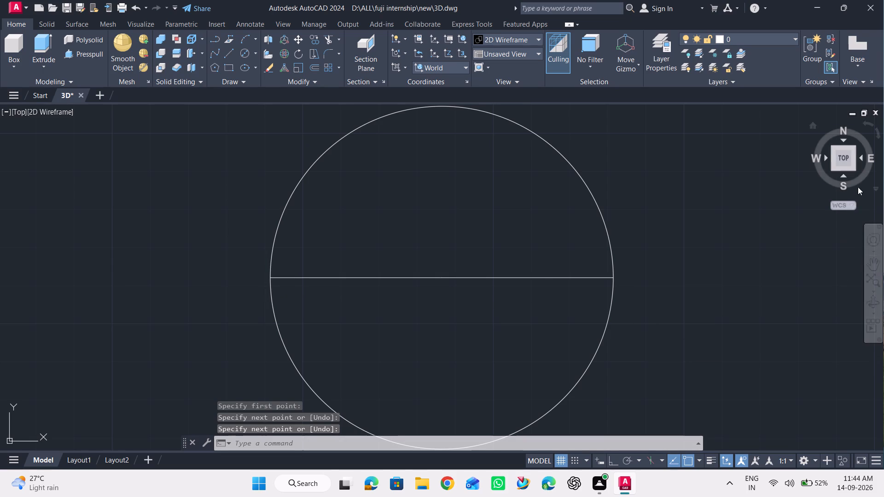
In the SE Isometric view with Ortho on, draw a 60-unit line up along Z from the circle's right quadrant.
click(854, 167)
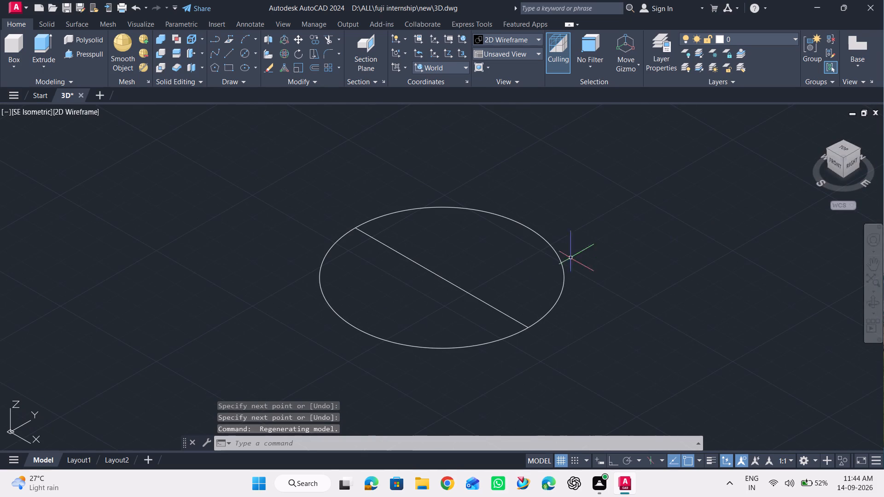
click(227, 53)
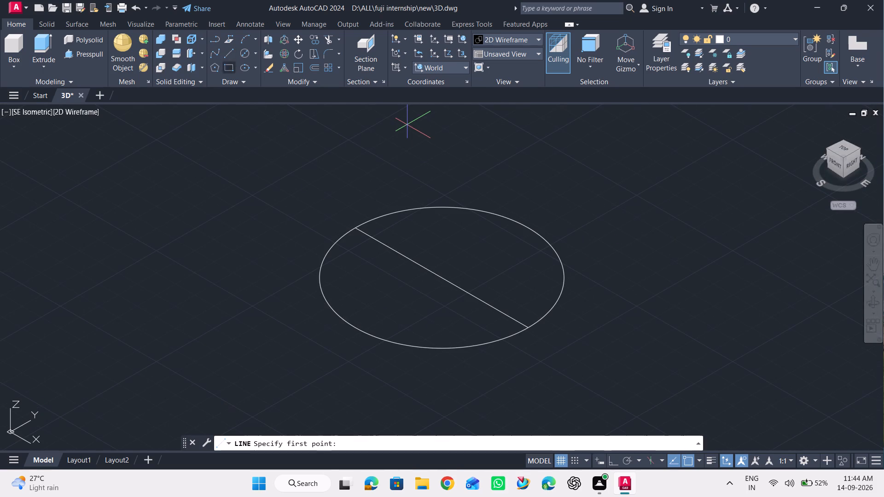
click(527, 328)
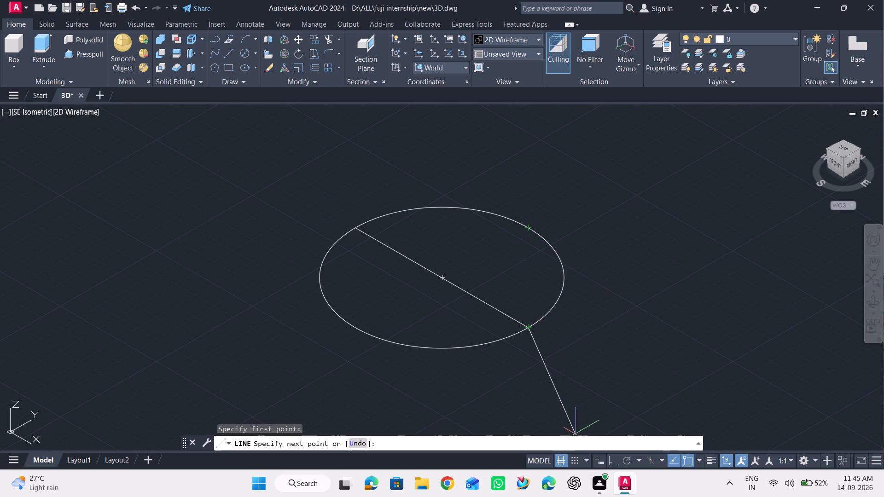
click(609, 462)
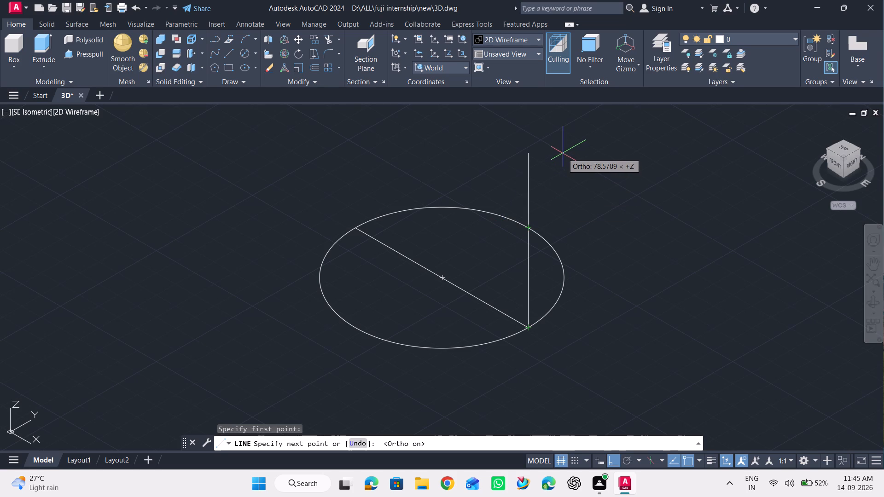
text(60)
key(Return)
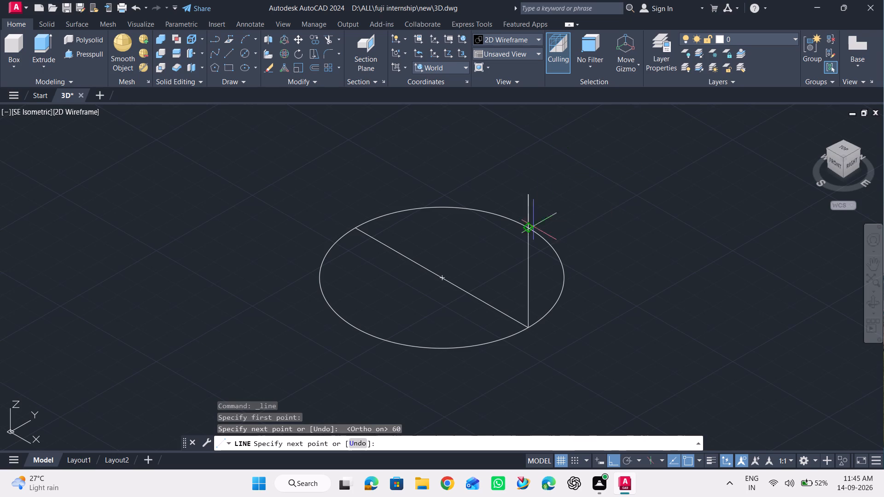
key(space)
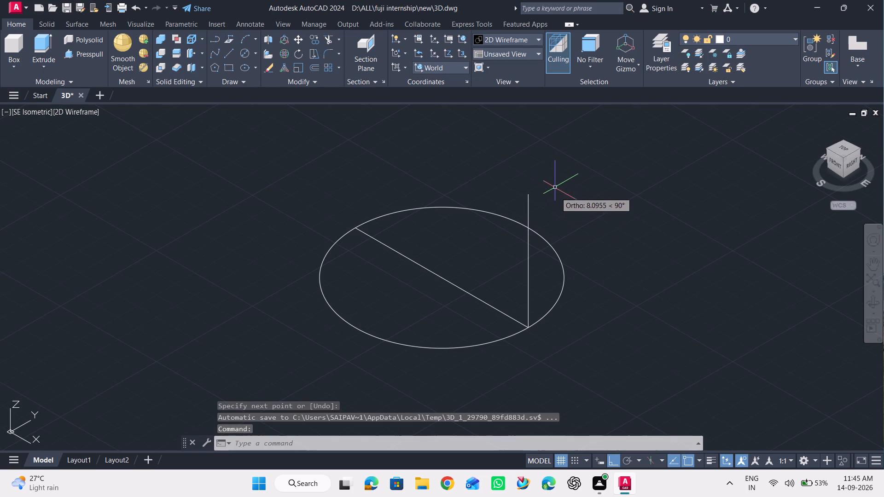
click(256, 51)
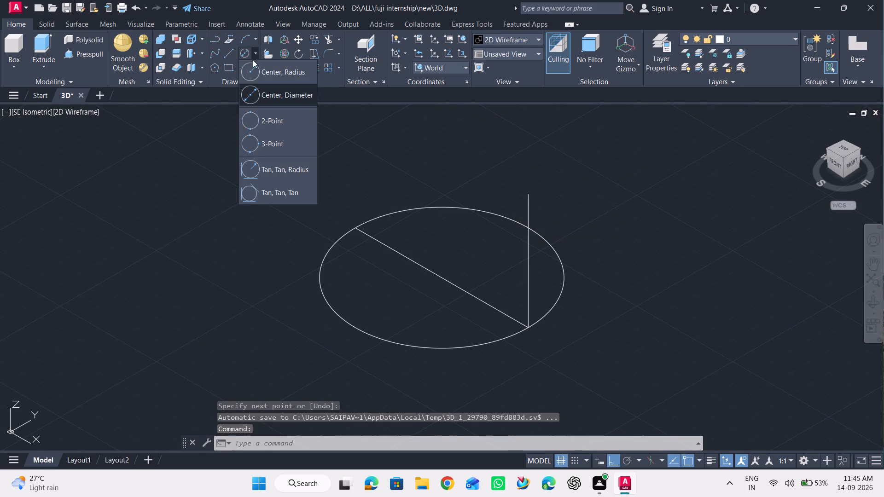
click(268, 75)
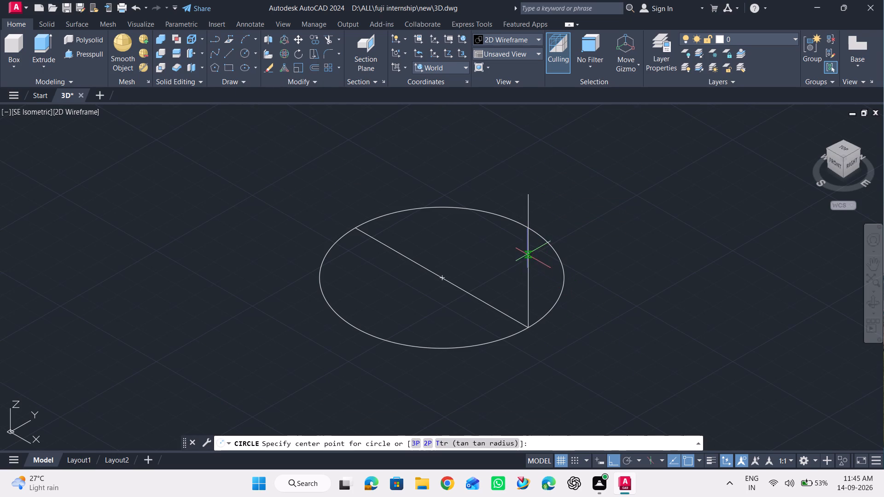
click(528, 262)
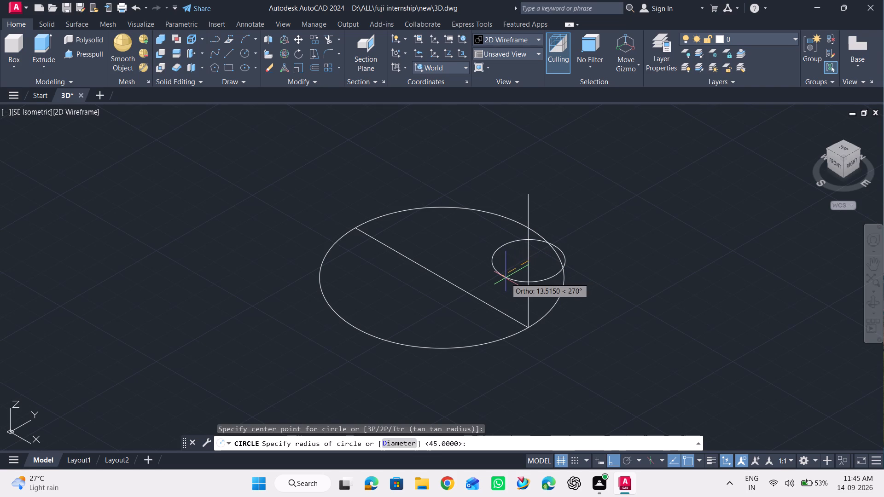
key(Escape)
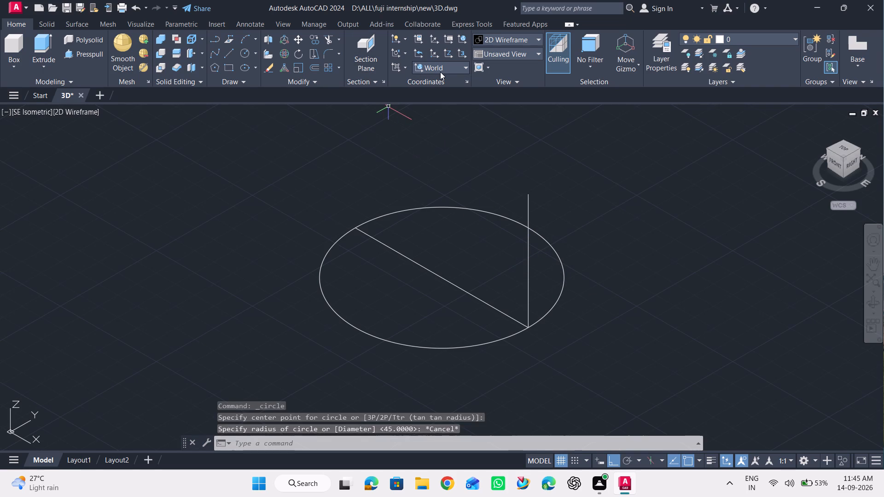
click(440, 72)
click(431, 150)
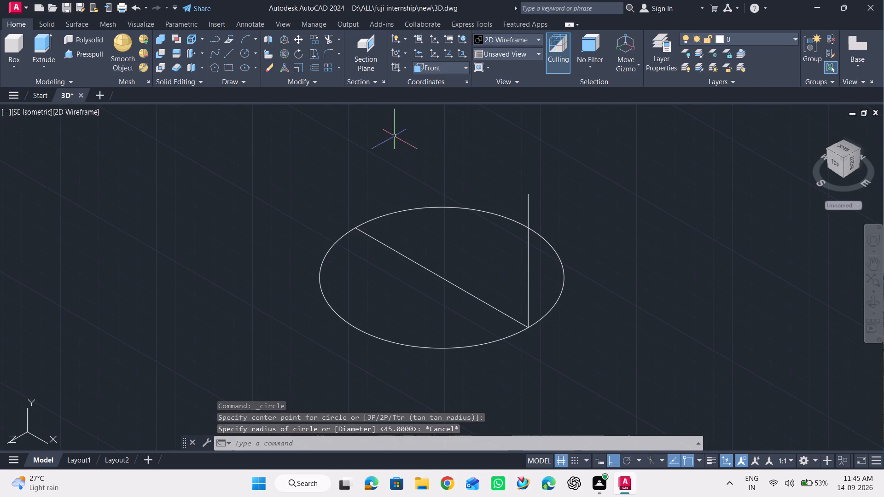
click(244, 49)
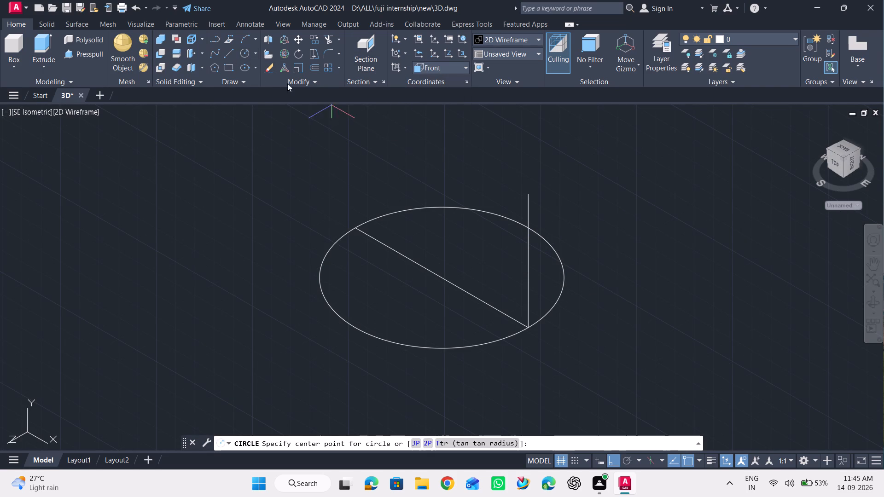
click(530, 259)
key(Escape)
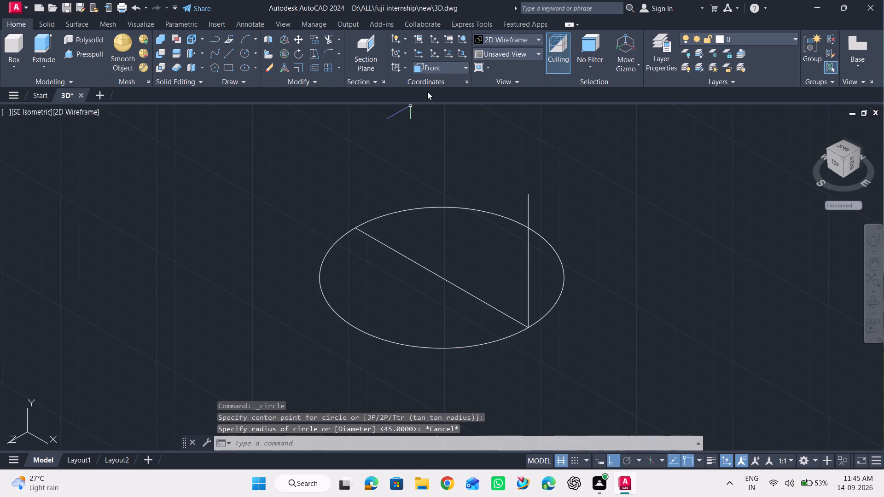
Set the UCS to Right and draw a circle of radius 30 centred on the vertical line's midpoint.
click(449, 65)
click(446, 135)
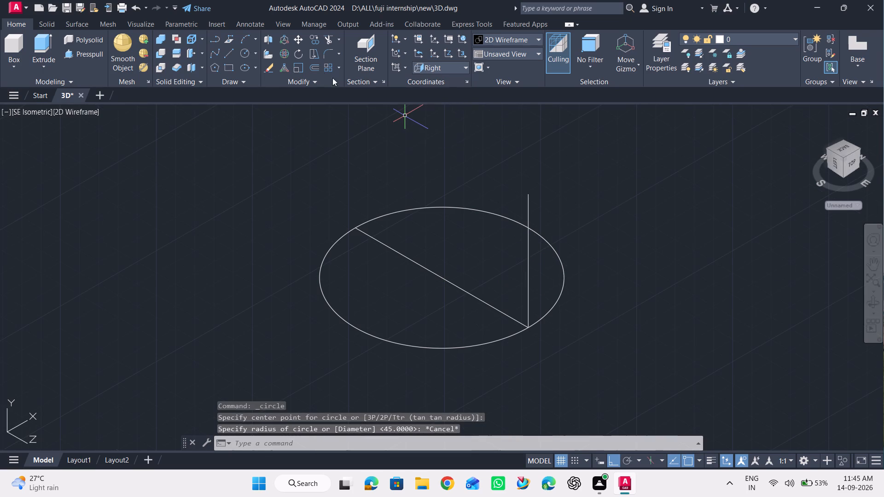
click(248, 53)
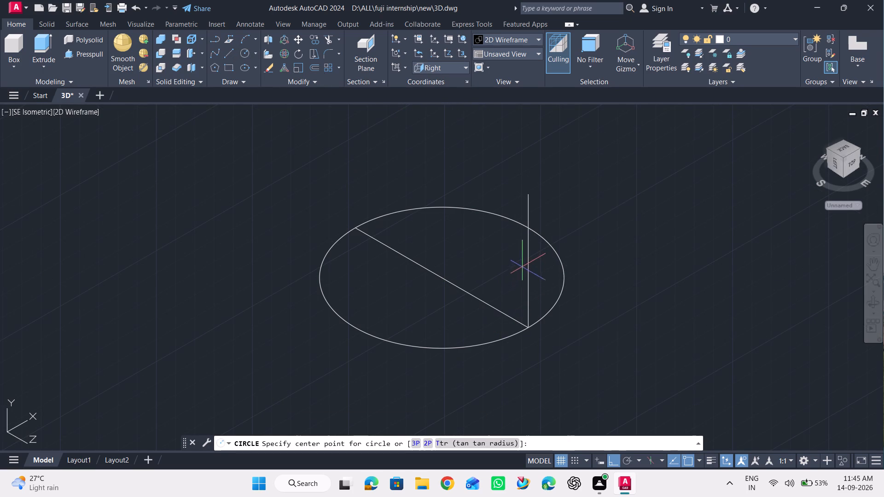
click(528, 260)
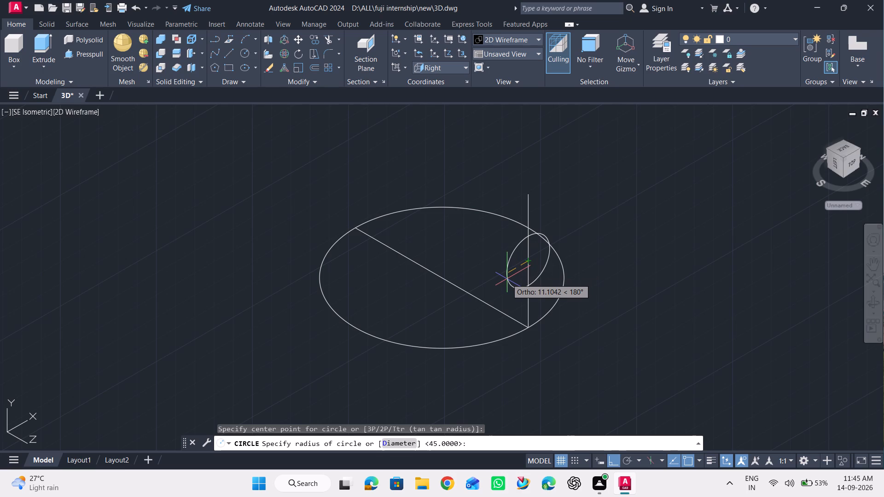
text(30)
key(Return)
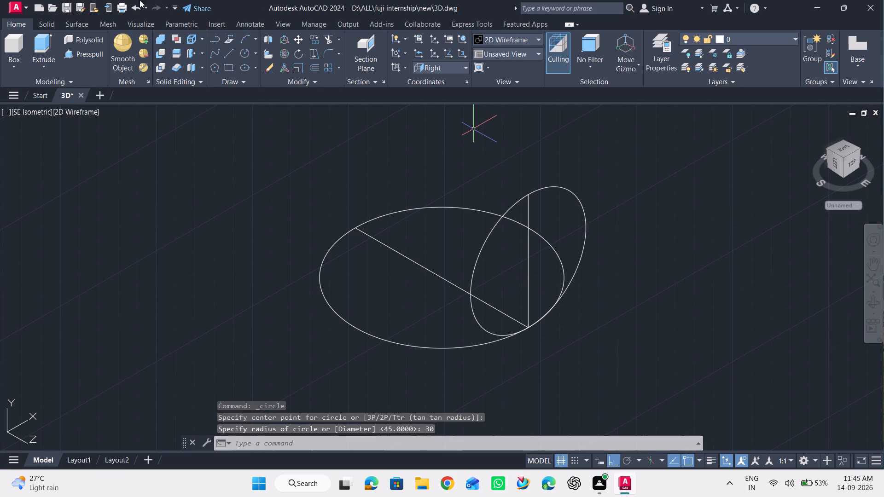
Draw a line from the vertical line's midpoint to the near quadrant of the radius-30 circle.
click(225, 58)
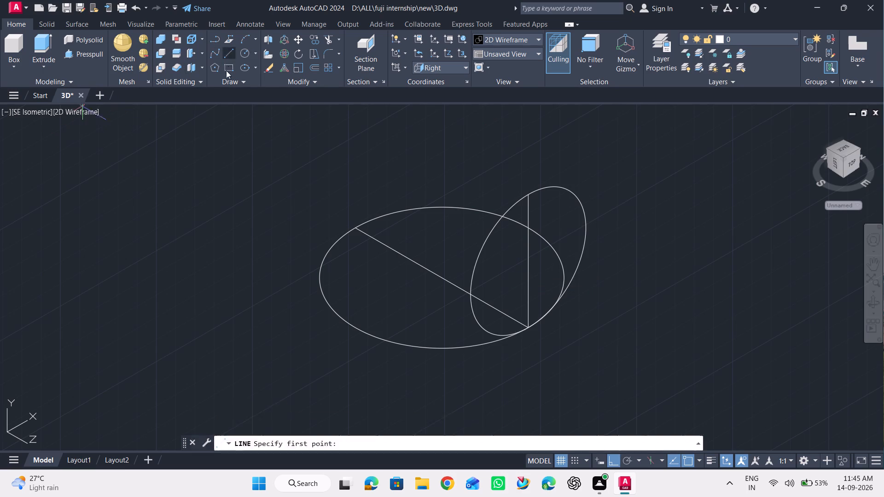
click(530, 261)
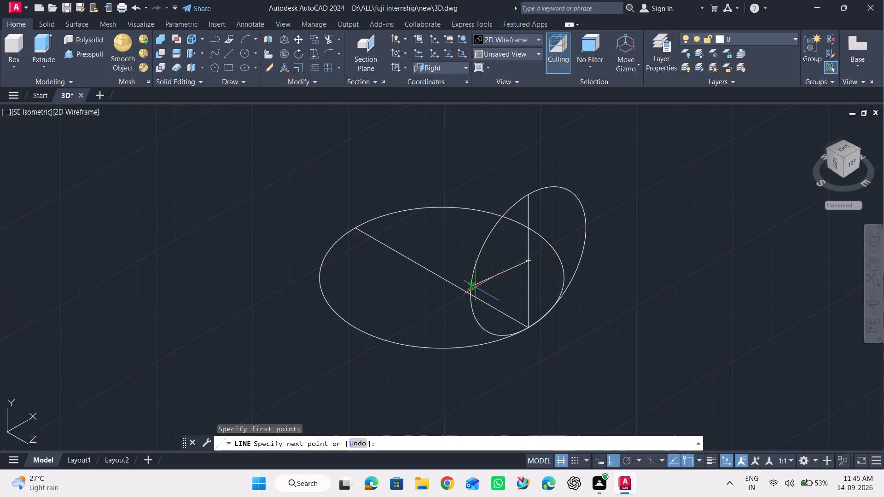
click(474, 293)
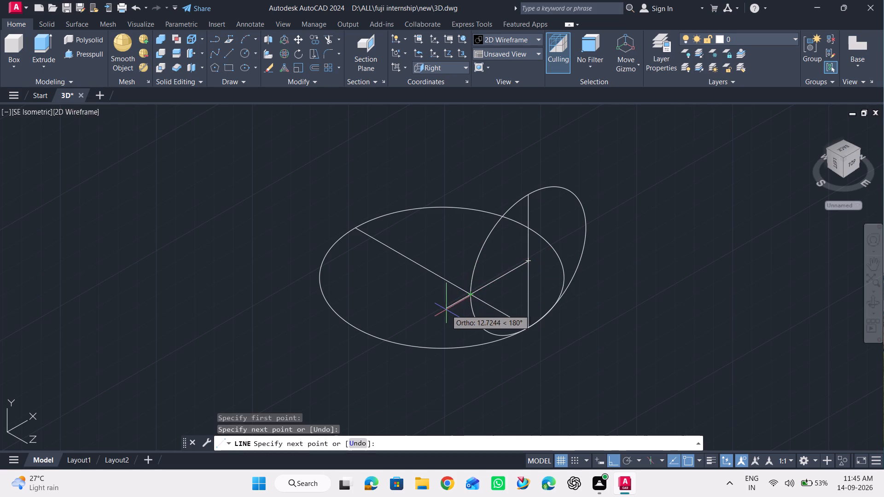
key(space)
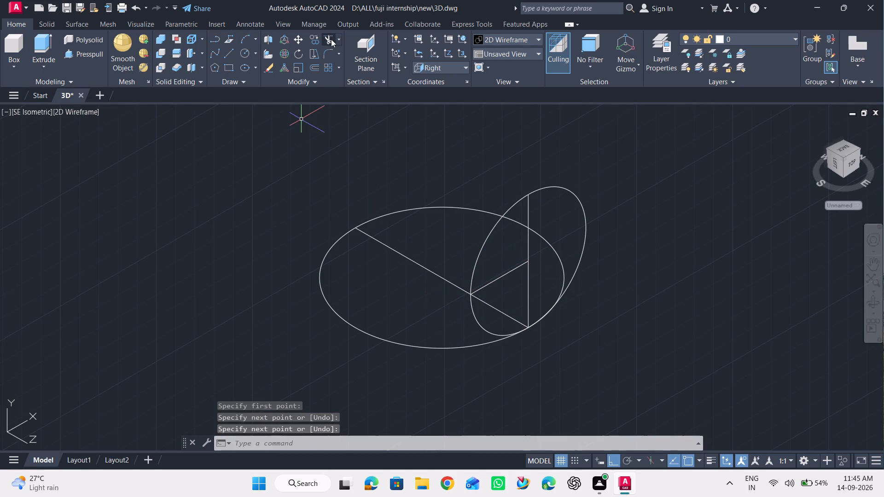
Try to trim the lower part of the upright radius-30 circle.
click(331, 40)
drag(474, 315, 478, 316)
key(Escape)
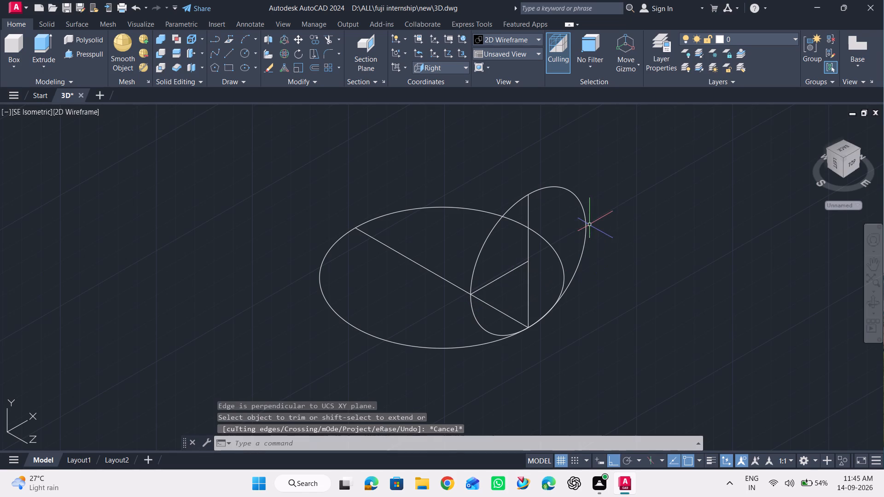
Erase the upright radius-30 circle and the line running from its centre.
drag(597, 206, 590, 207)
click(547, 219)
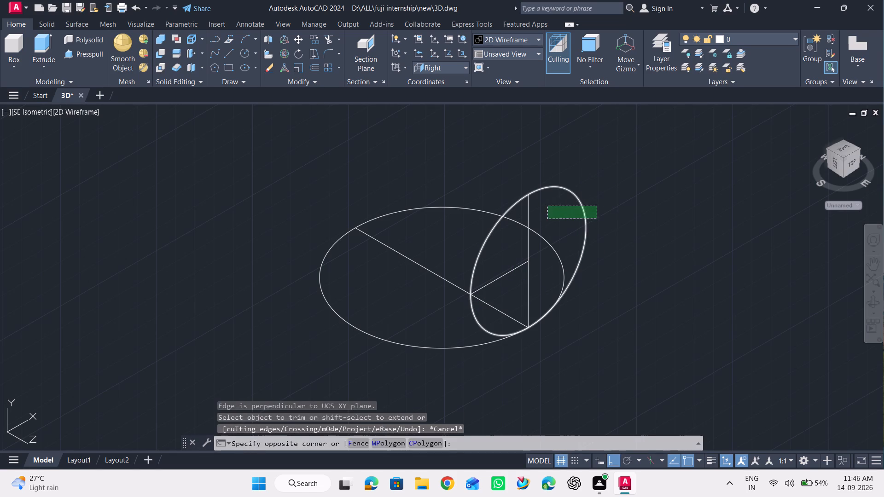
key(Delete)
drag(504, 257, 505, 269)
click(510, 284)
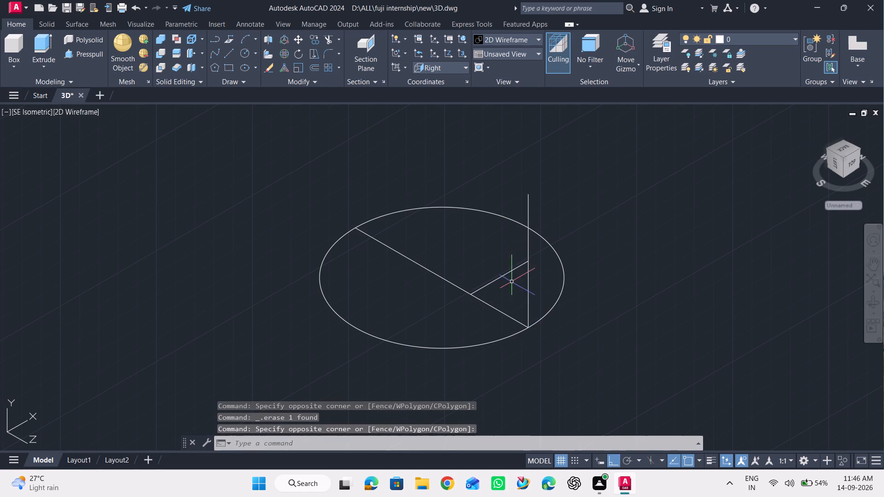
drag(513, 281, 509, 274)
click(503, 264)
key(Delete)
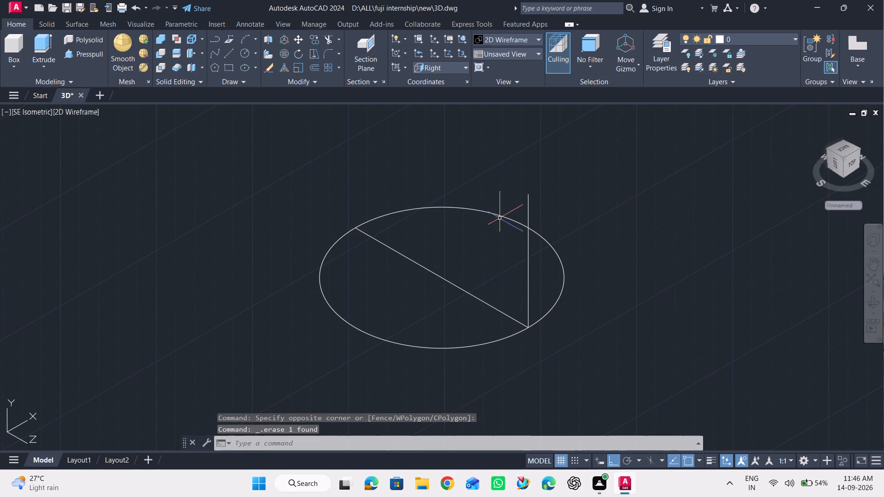
Set the UCS to Front and draw two 30-unit lines from the vertical line's midpoint, in opposite directions along the Z axis.
click(429, 64)
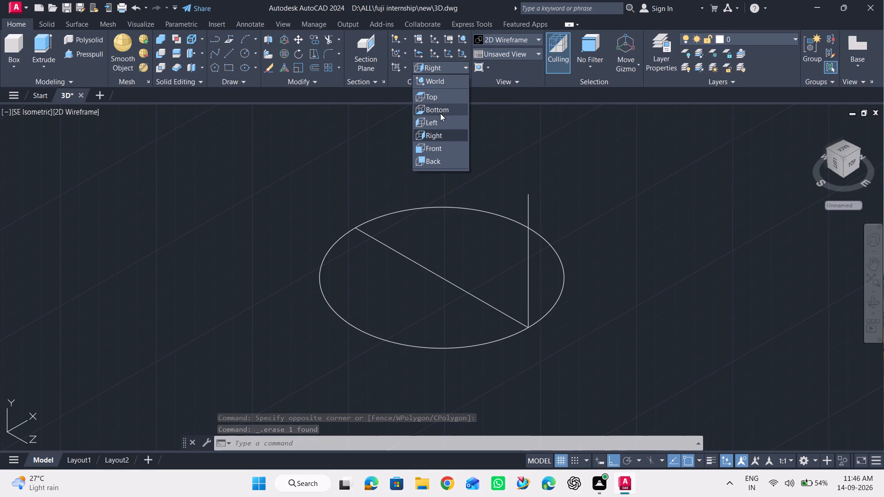
click(433, 146)
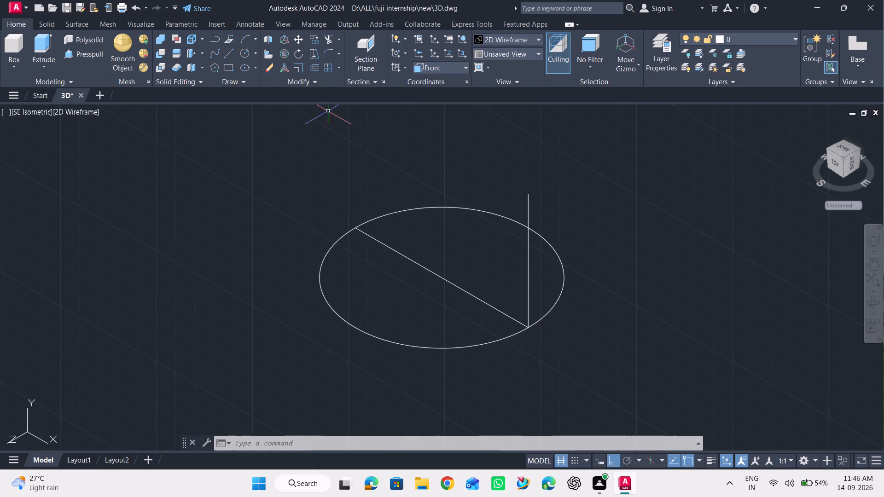
click(227, 51)
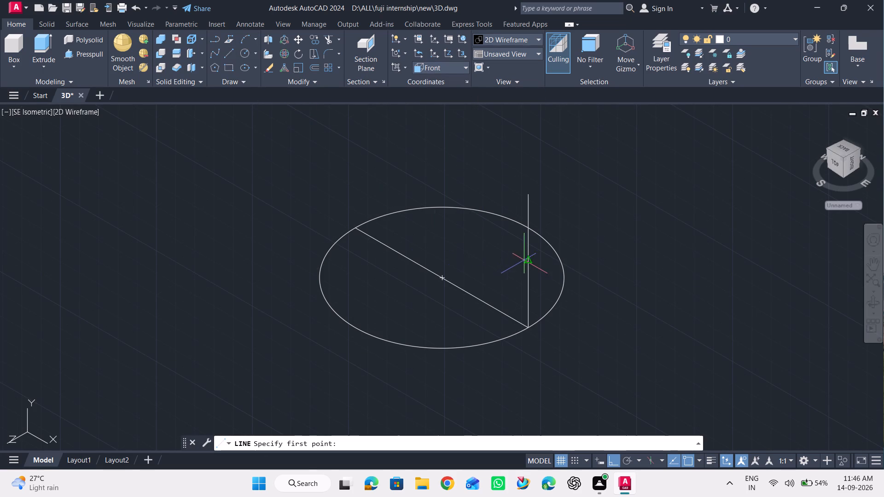
click(526, 260)
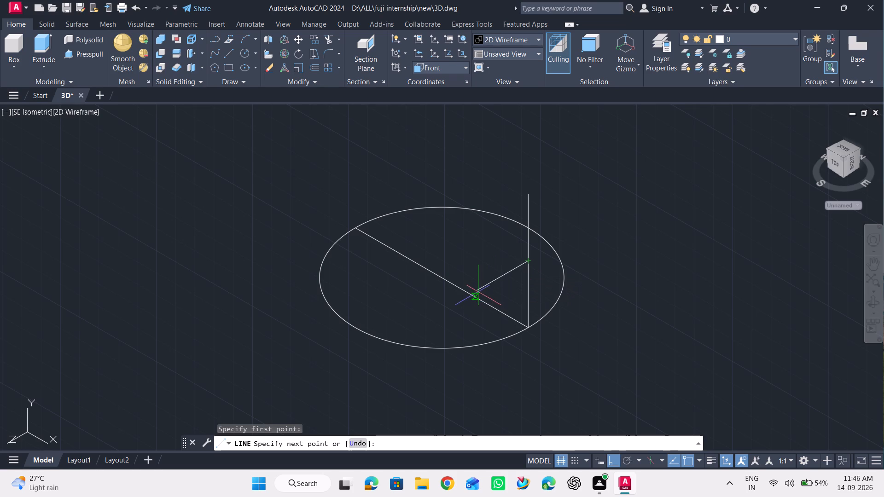
text(30)
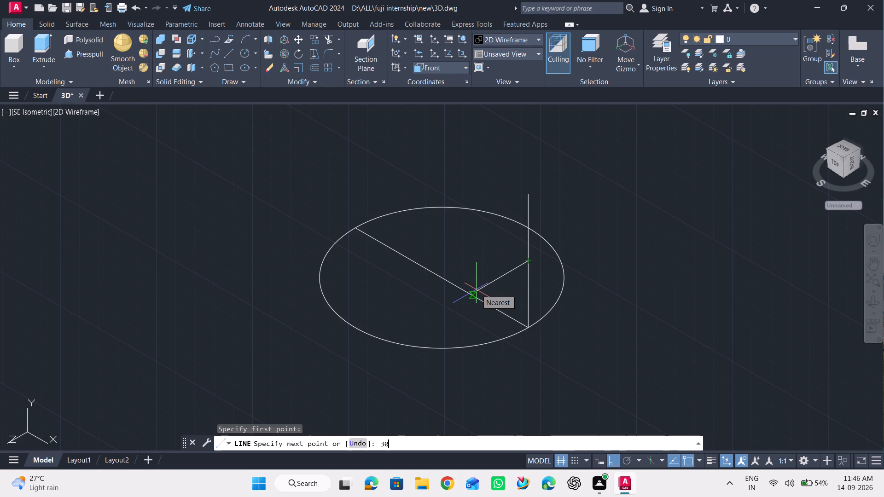
key(Return)
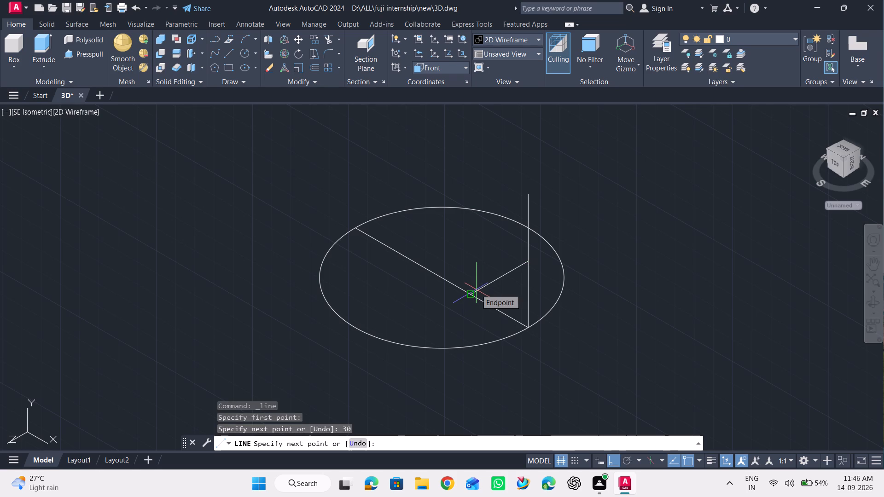
key(space)
key(space)
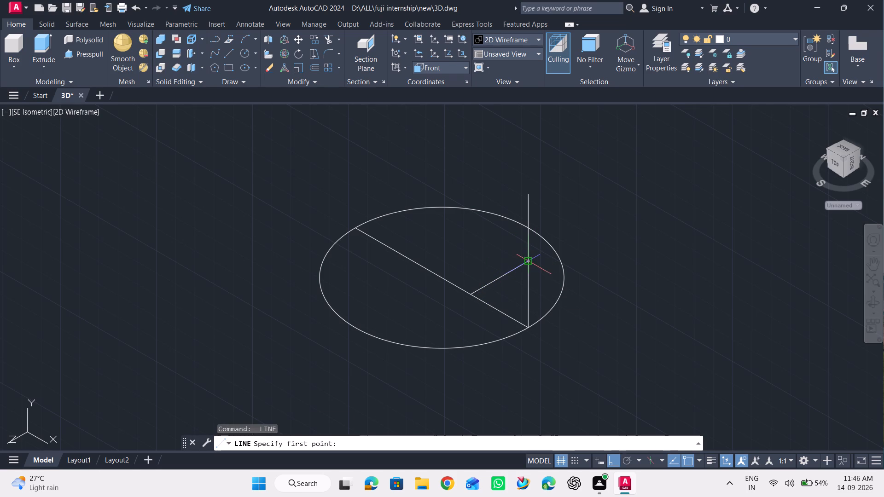
click(527, 262)
text(30)
key(Return)
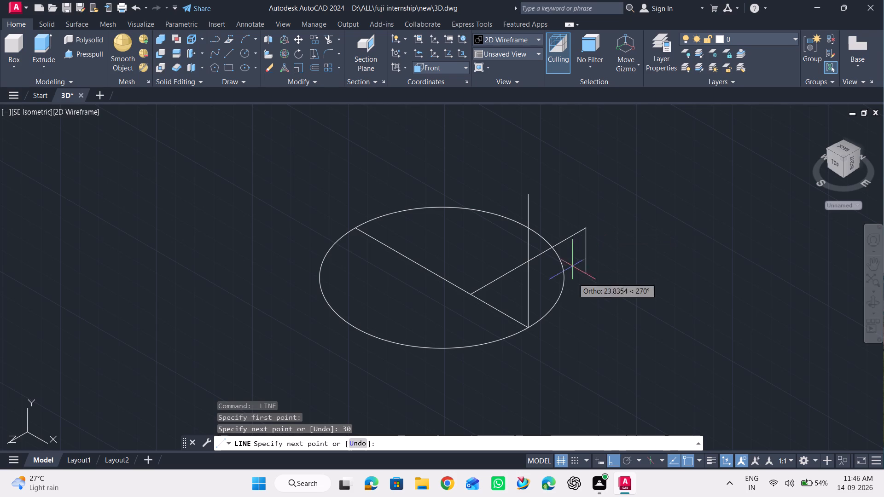
key(Escape)
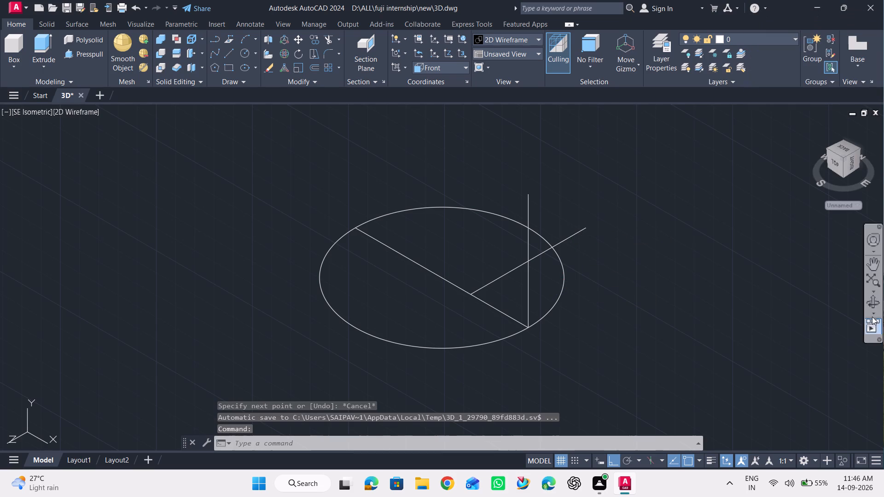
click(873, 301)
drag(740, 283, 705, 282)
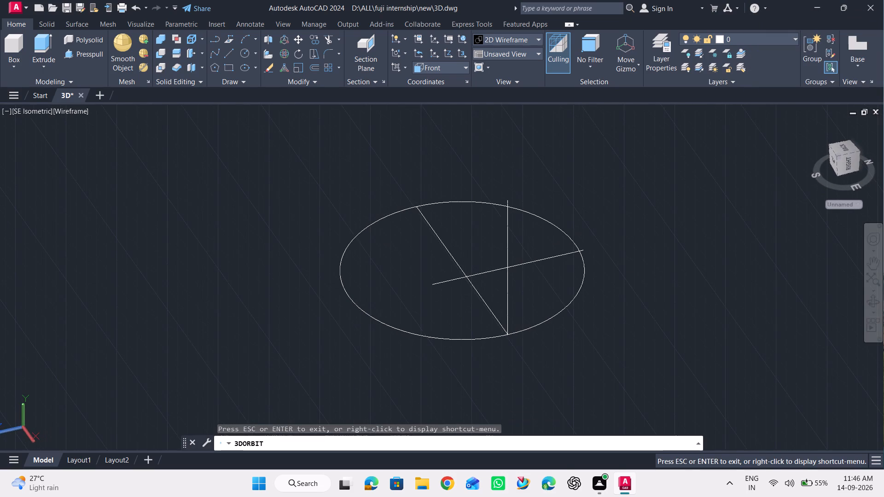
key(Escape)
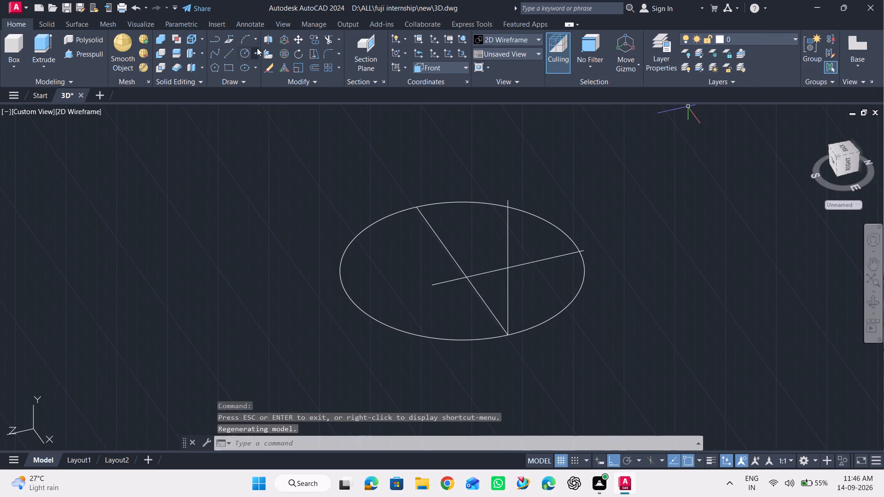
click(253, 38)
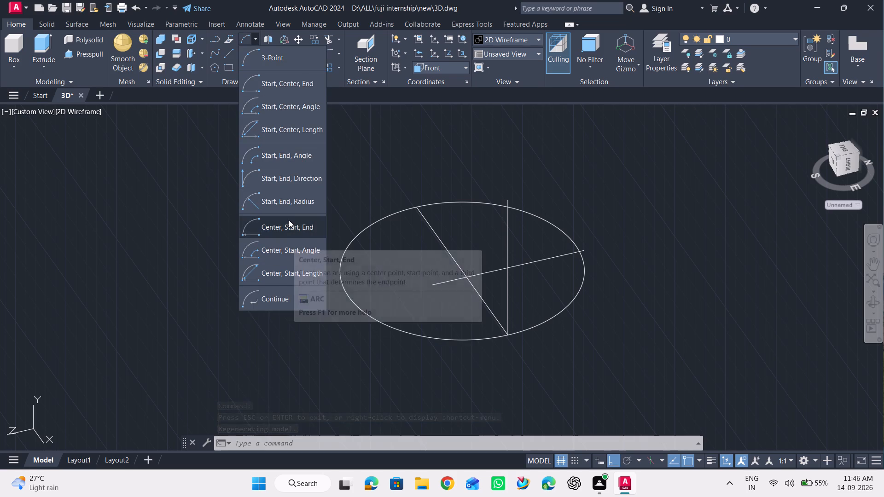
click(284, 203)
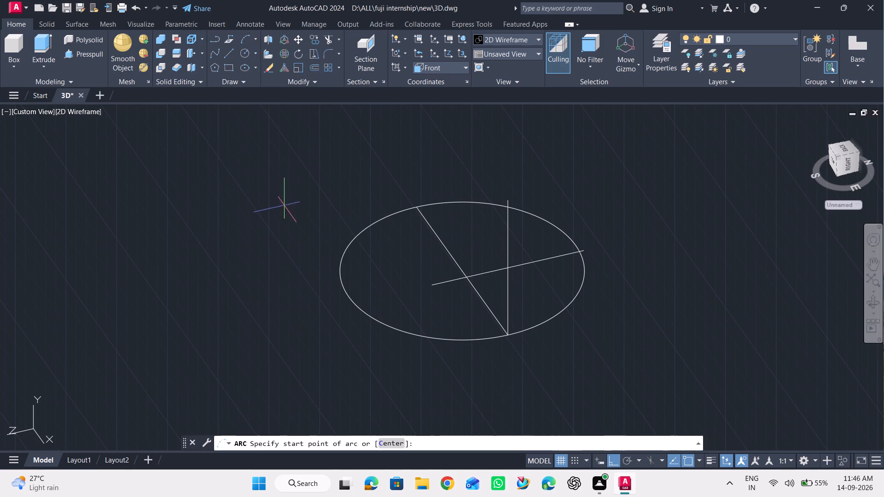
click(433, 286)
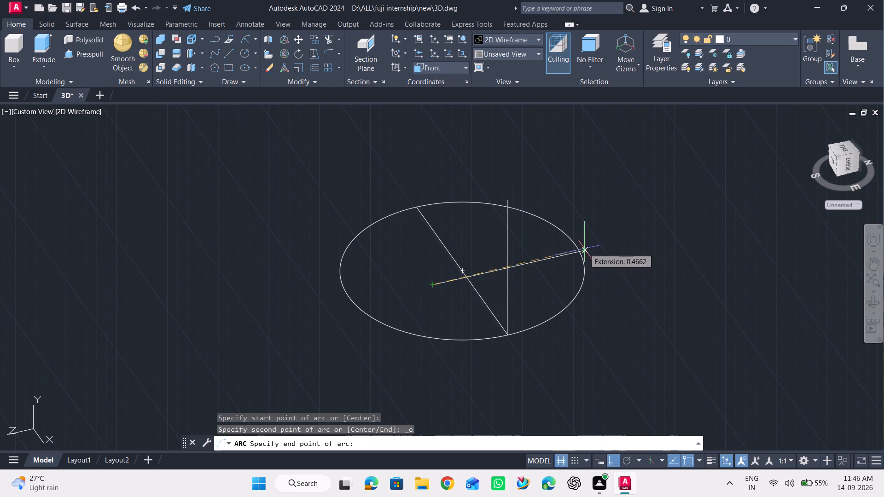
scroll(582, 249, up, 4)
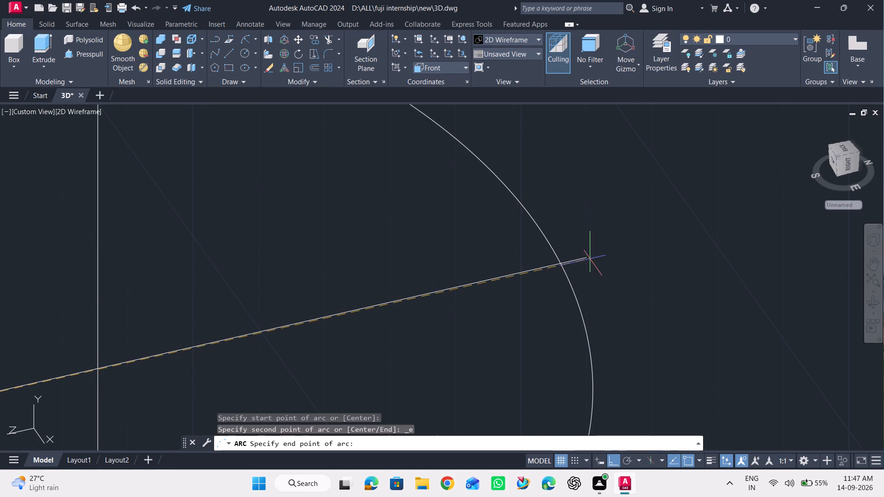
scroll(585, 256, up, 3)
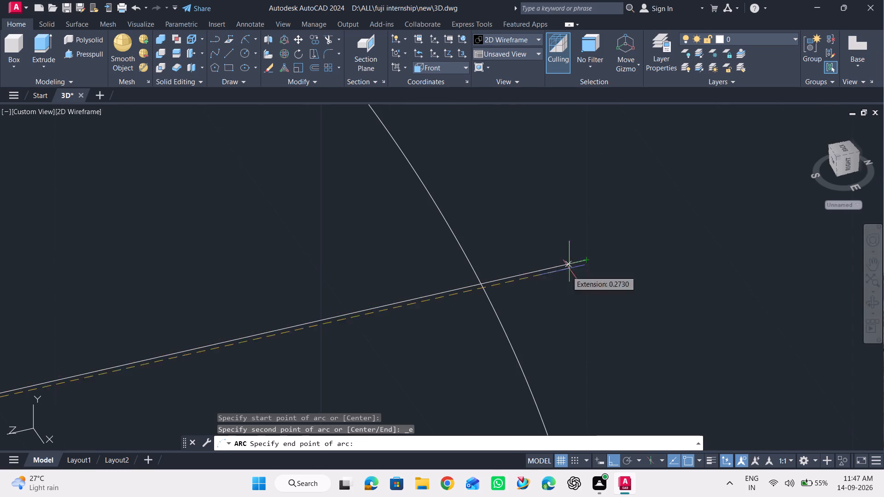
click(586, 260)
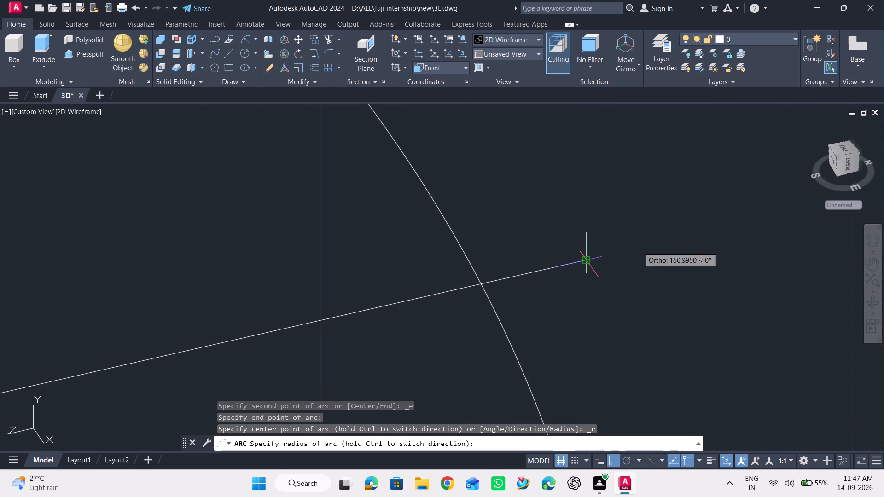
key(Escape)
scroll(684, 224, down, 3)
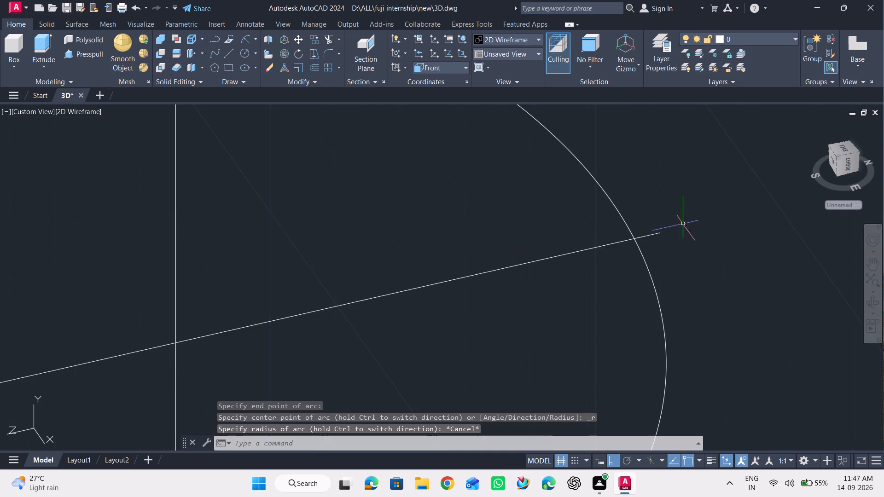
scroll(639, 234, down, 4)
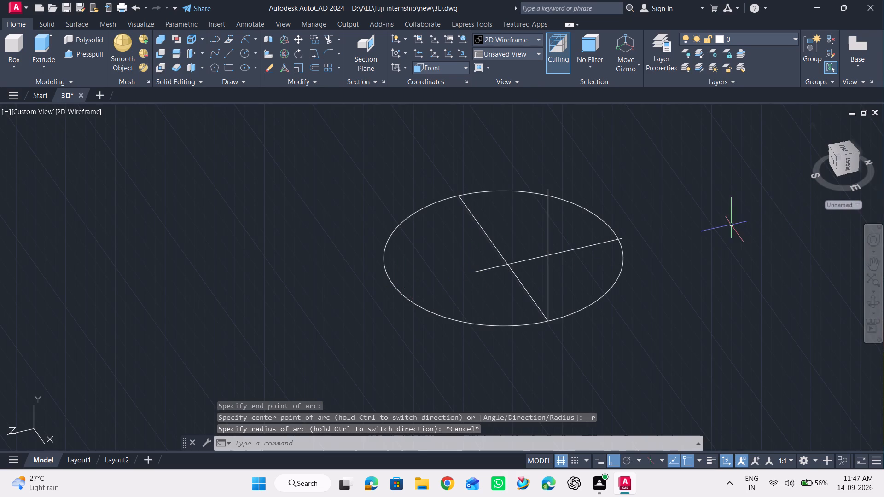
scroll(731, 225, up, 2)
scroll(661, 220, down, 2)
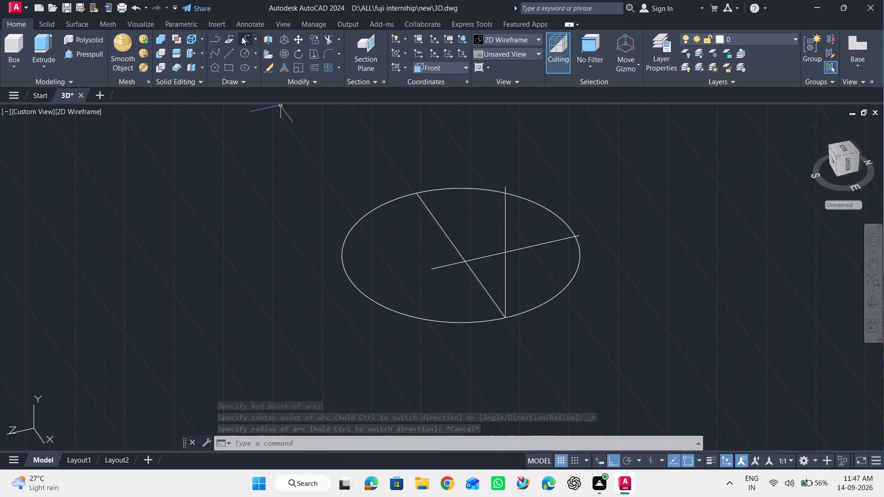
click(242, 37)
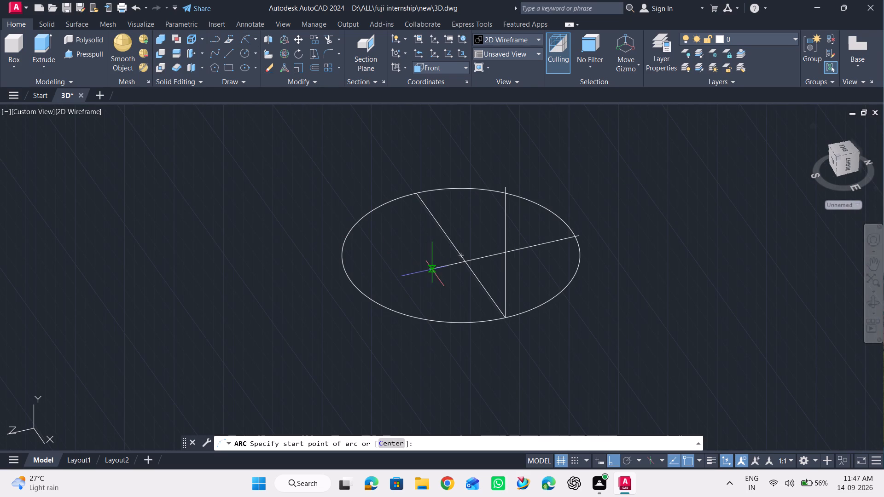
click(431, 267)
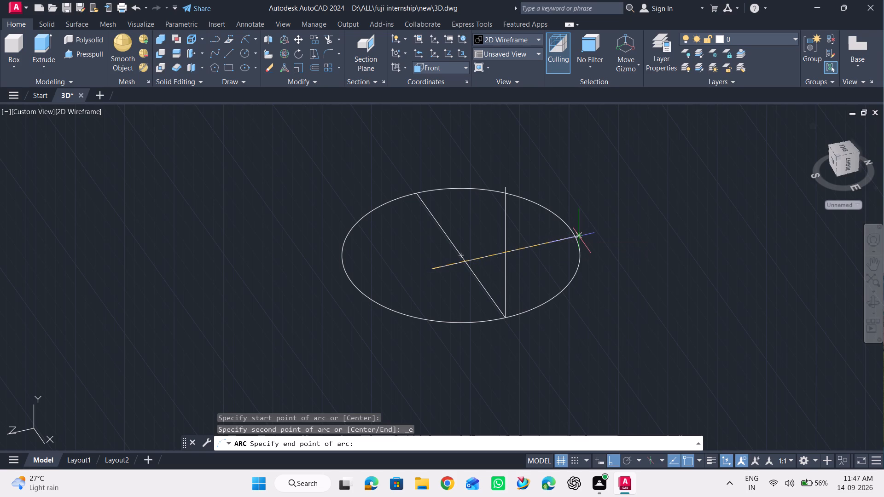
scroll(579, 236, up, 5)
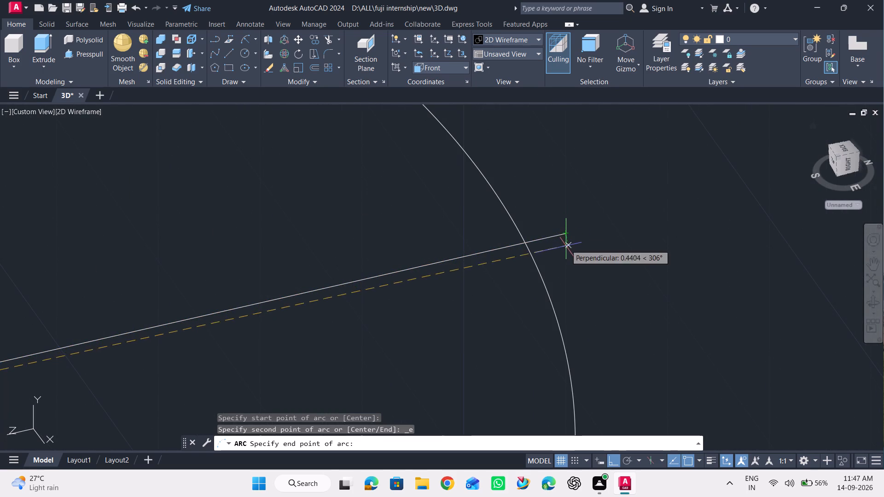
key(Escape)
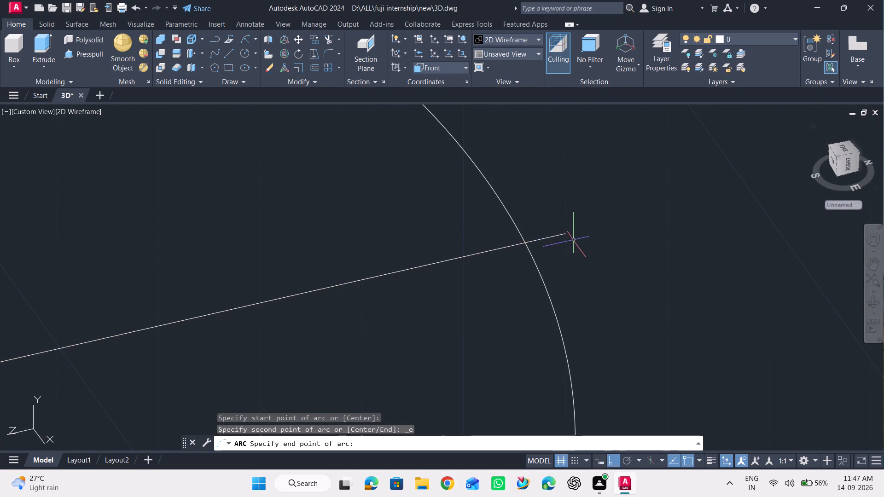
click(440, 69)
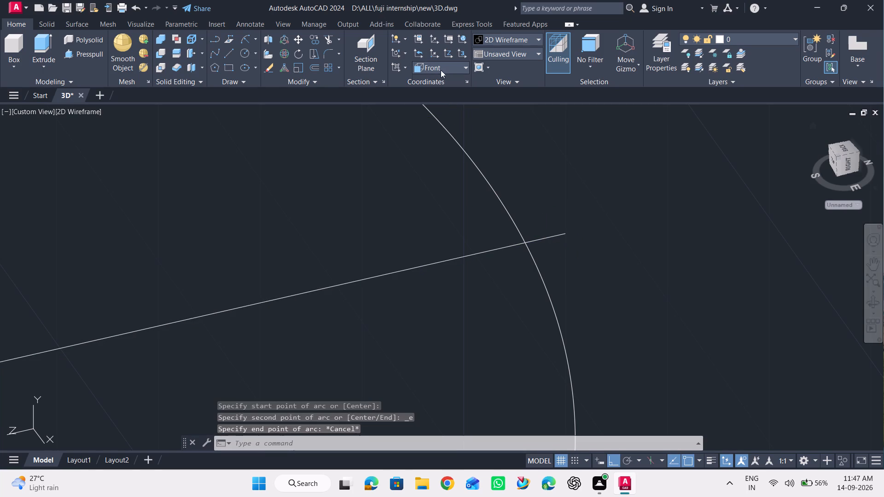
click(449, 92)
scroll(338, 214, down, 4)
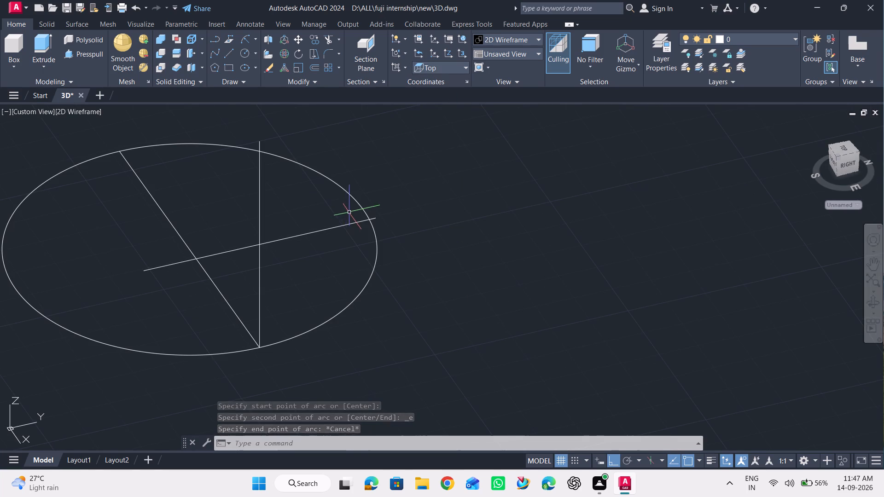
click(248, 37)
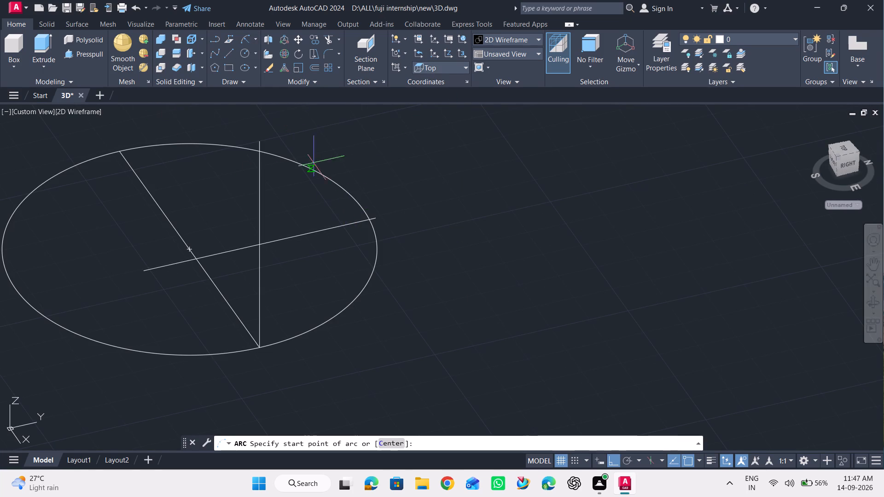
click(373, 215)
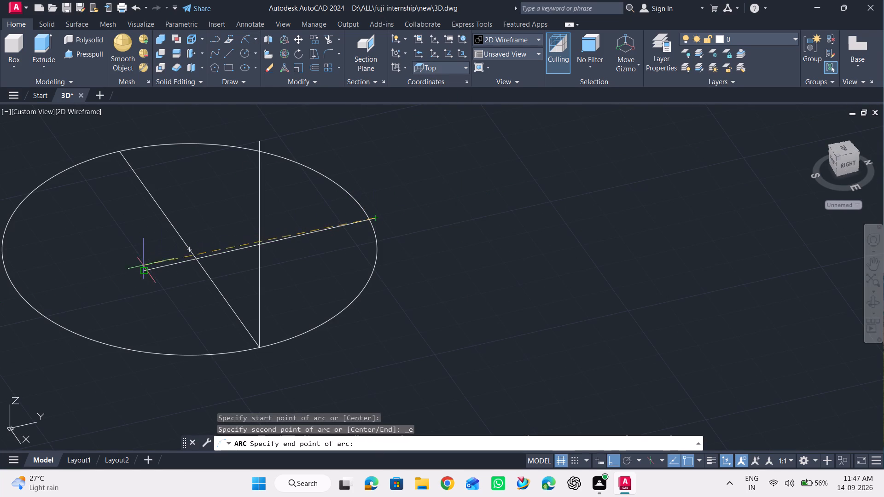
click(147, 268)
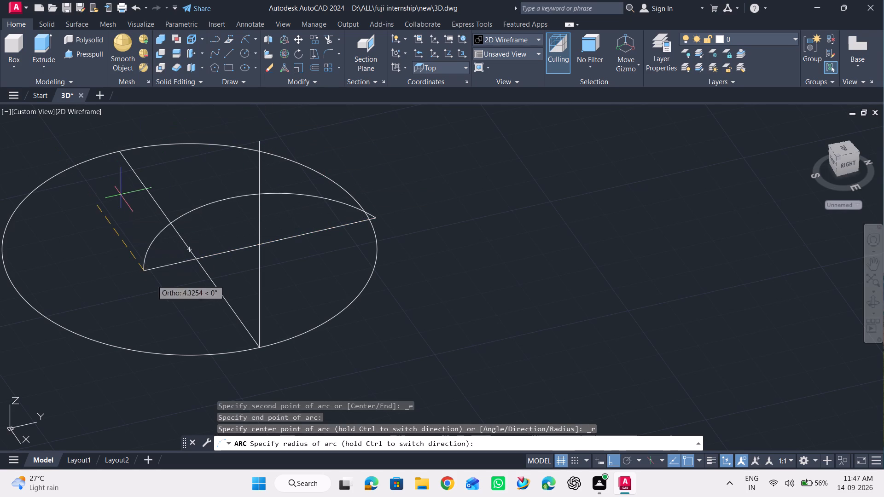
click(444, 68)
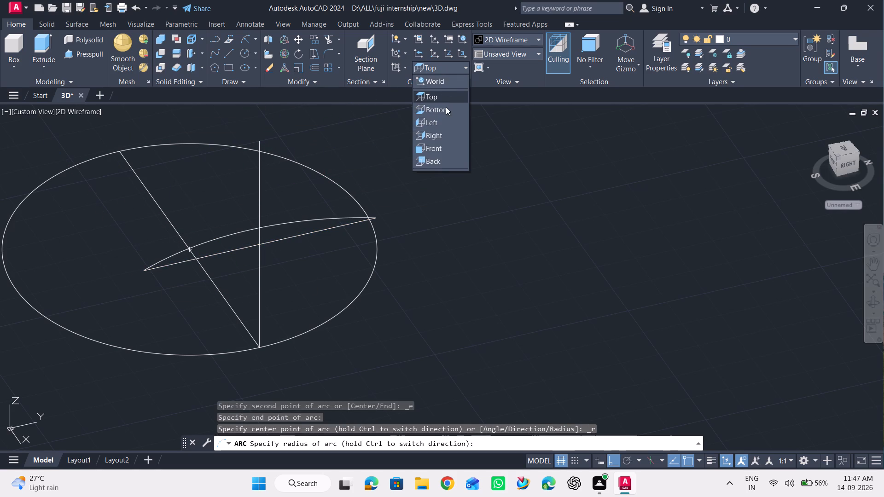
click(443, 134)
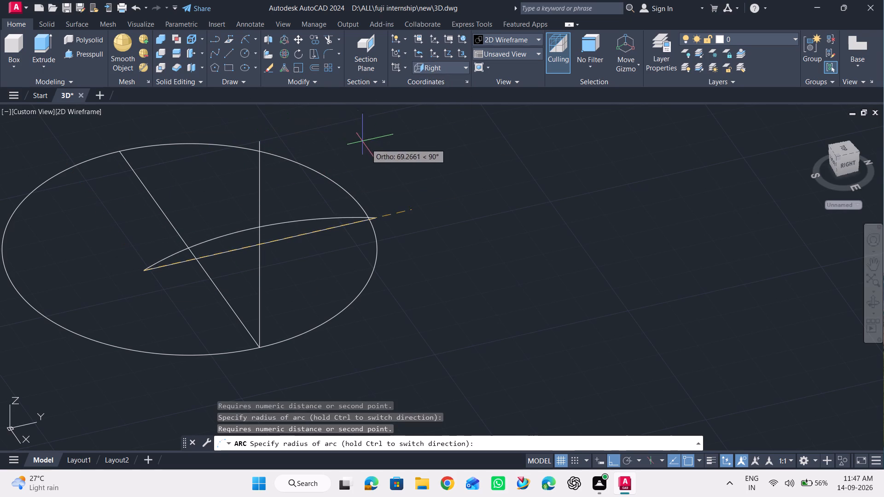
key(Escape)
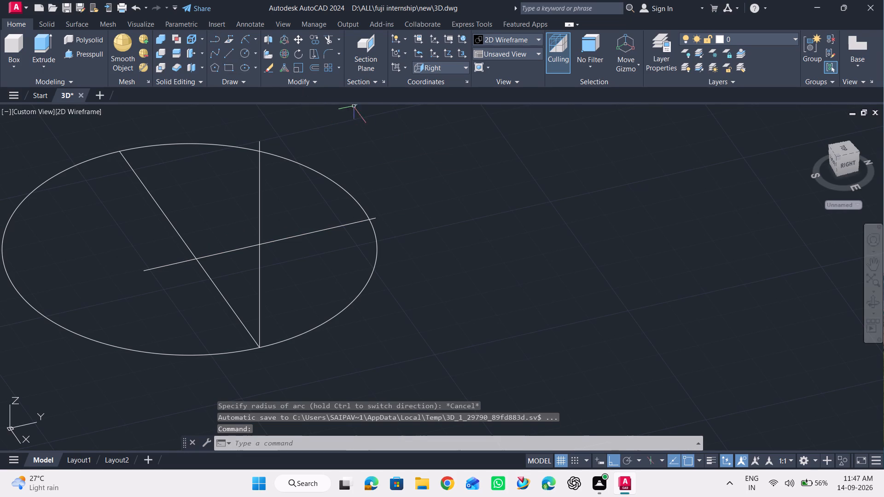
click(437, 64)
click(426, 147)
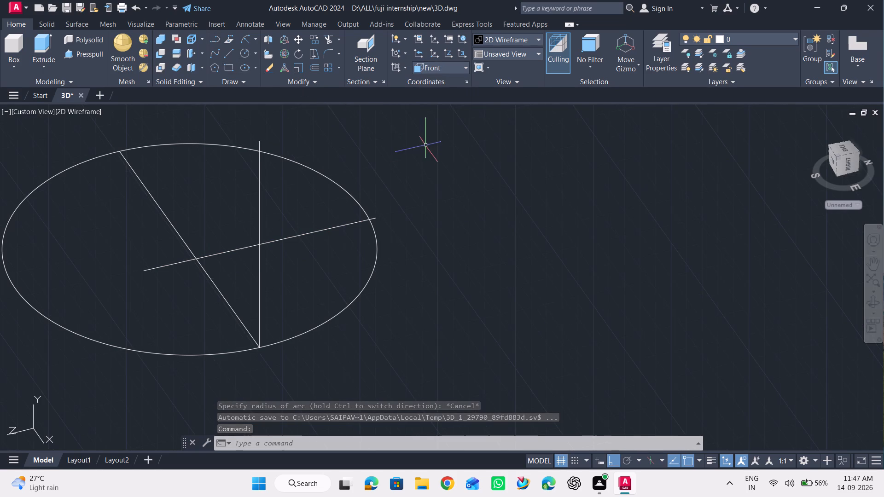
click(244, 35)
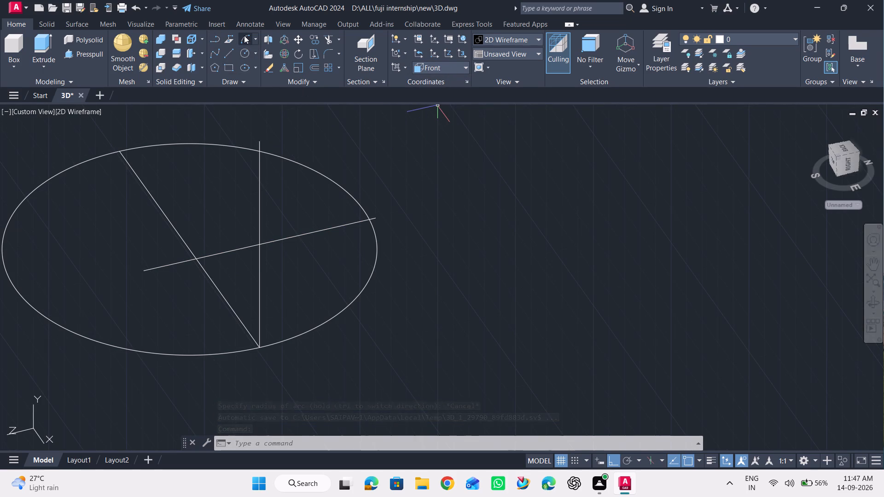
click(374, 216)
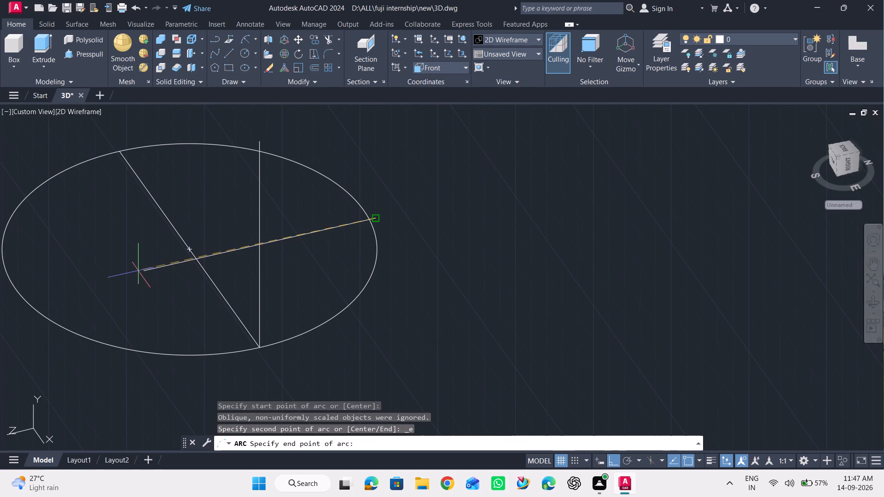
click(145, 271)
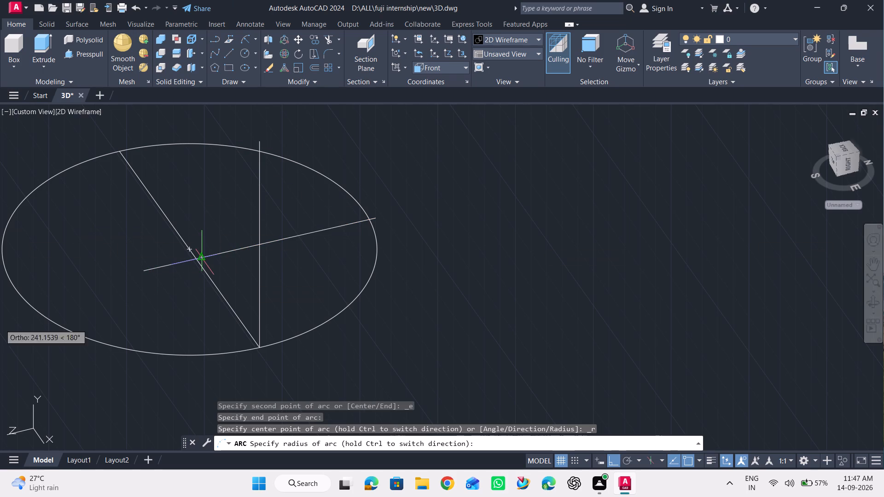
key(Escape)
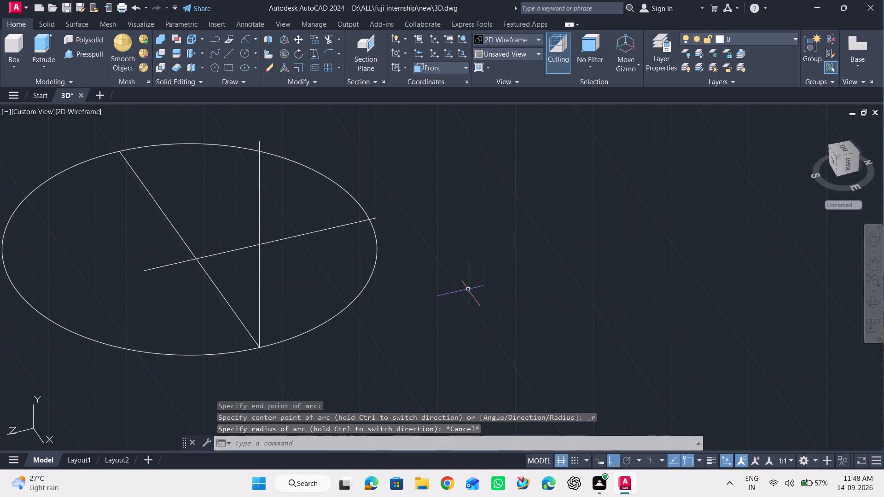
Set the UCS to Right and draw a radius-30 Start, End, Radius arc above the two 30-unit lines, joining their outer ends.
click(431, 69)
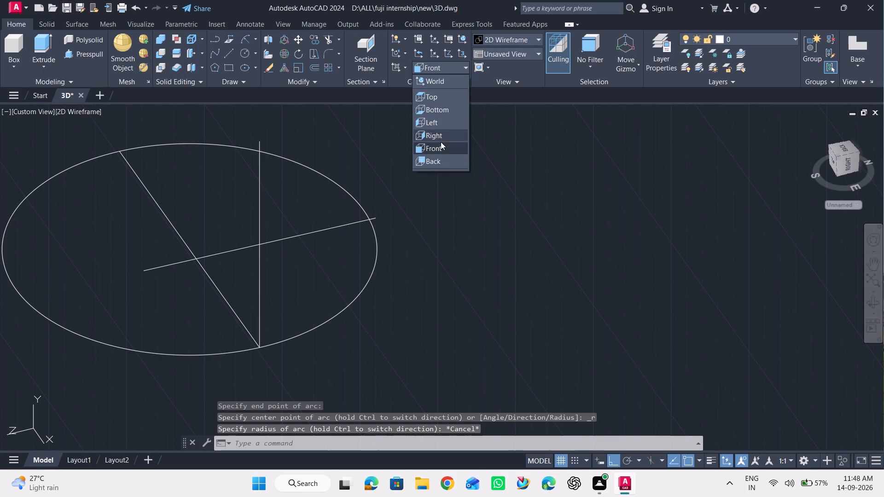
click(441, 140)
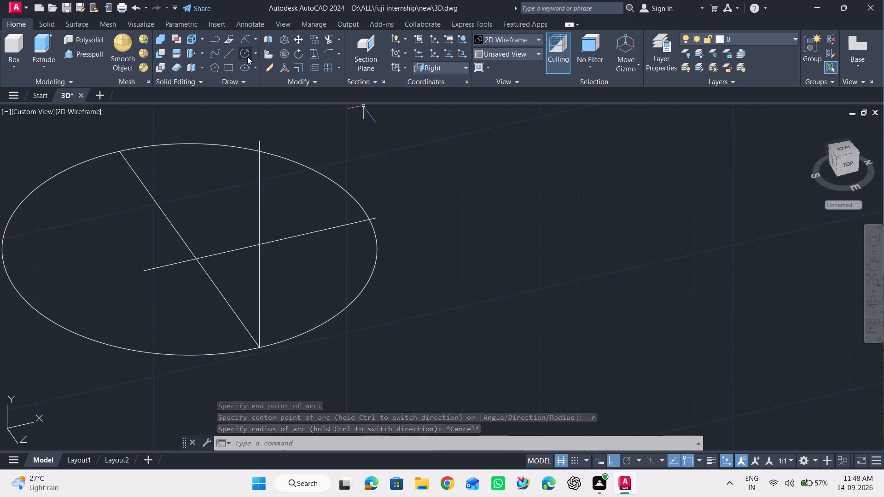
click(247, 57)
click(248, 37)
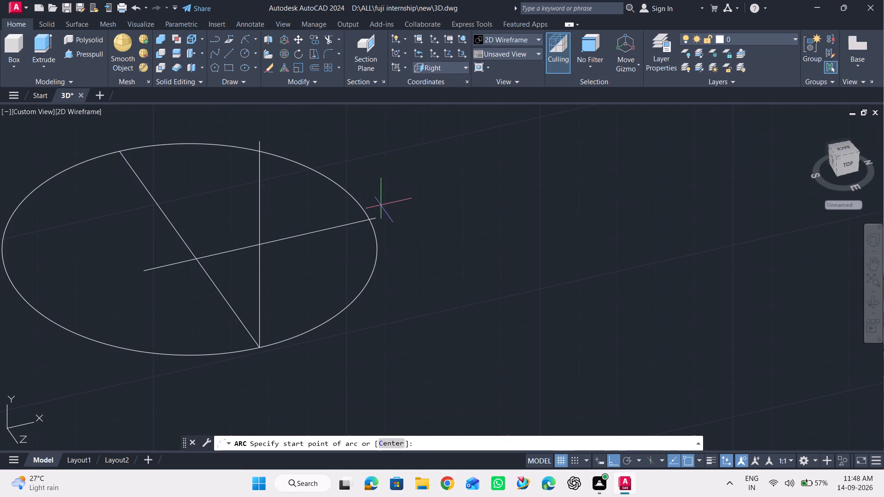
click(377, 217)
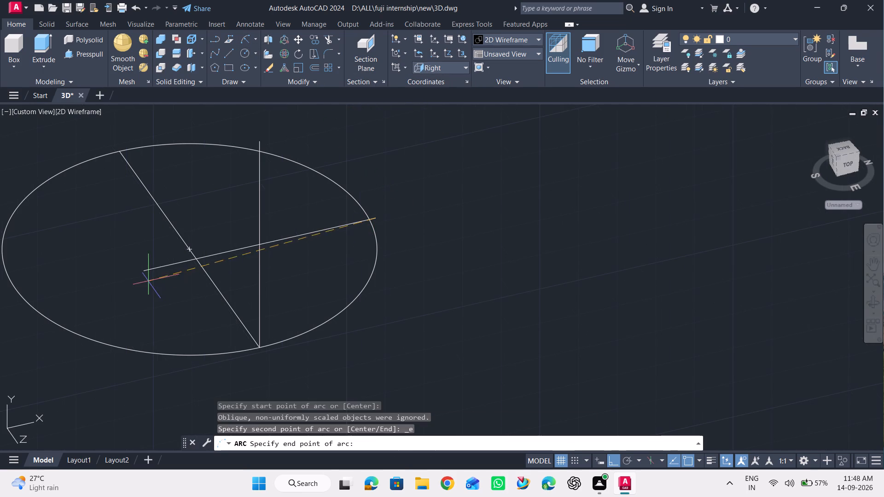
click(145, 273)
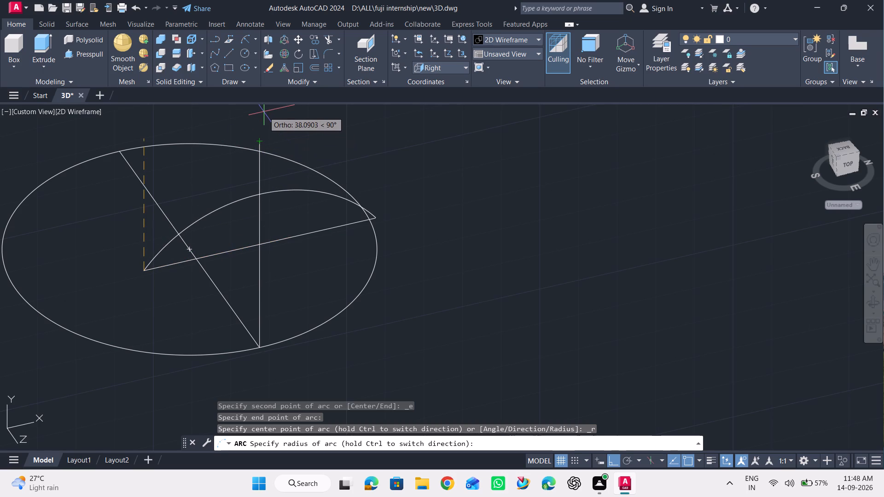
text(30)
key(Return)
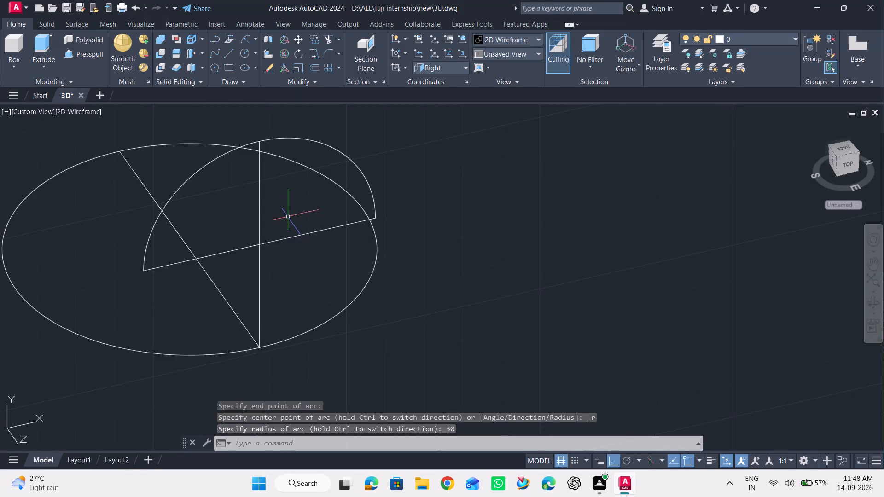
Erase the two 30-unit lines that run from the vertical line's midpoint to the arc's ends.
click(283, 212)
click(292, 253)
drag(298, 244, 299, 237)
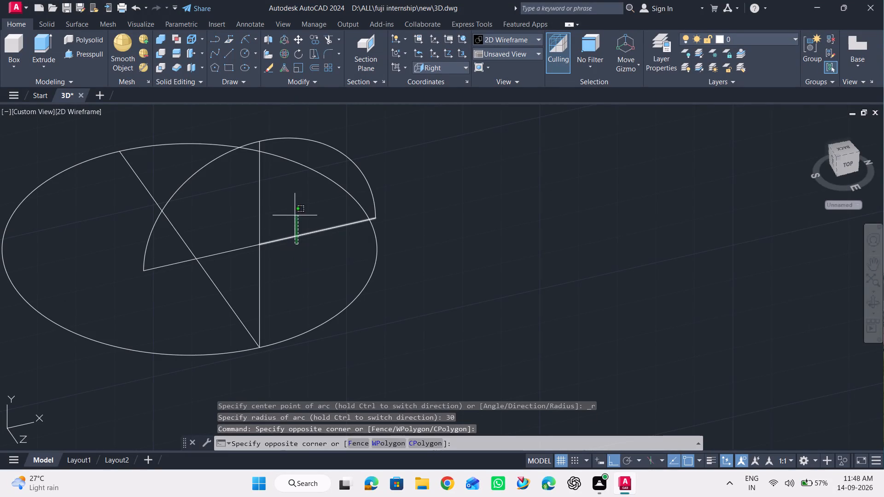
click(295, 215)
key(Delete)
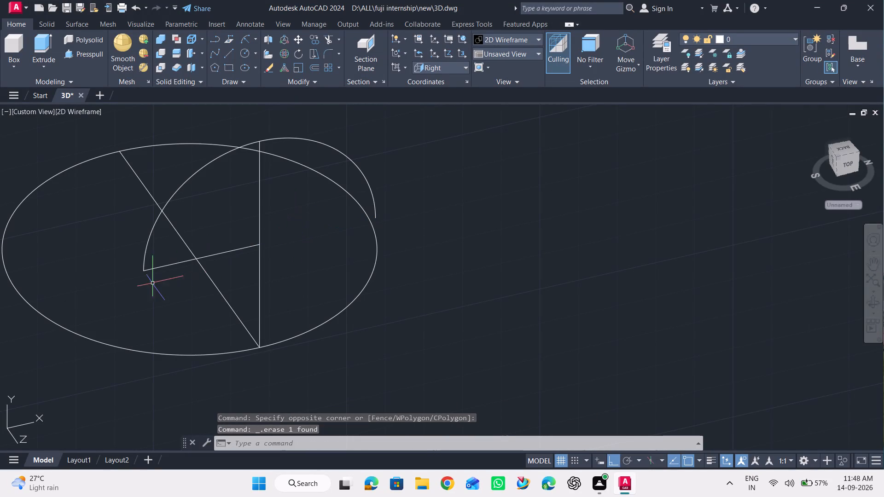
click(154, 281)
click(164, 256)
drag(165, 252, 164, 259)
click(157, 277)
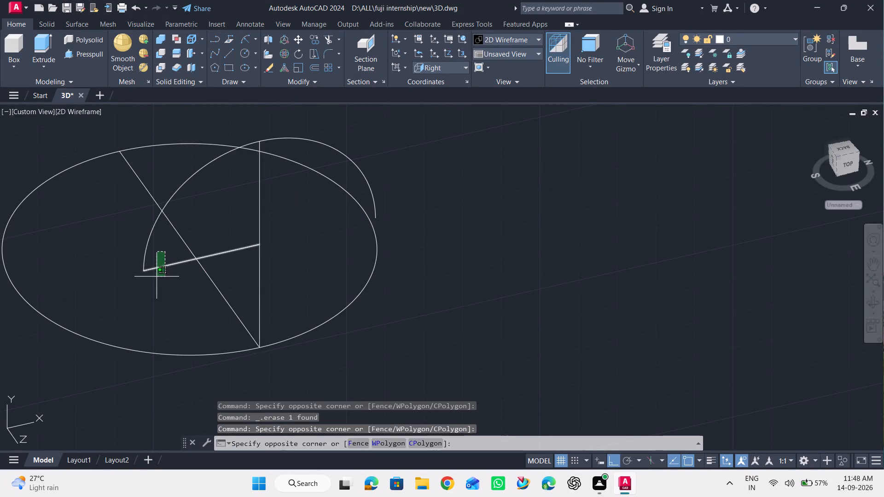
key(Delete)
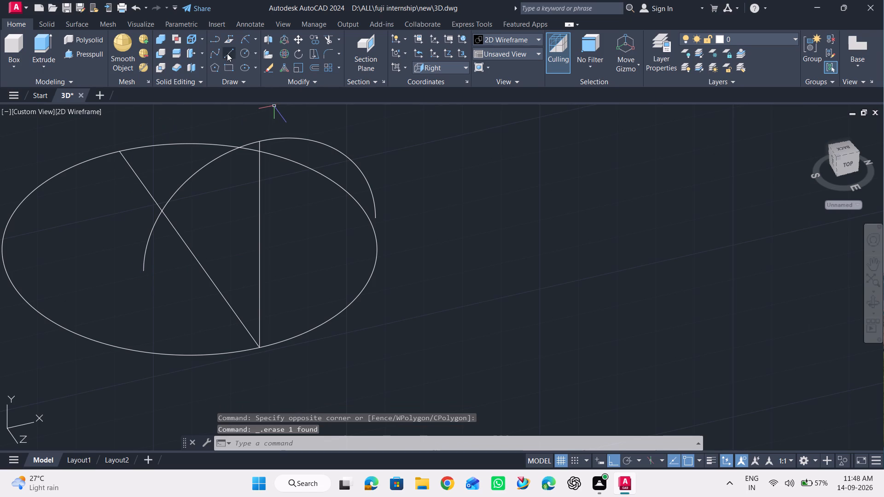
Draw 30-unit vertical lines down from both arc ends and connect their lower ends with a straight base line.
click(227, 53)
click(375, 216)
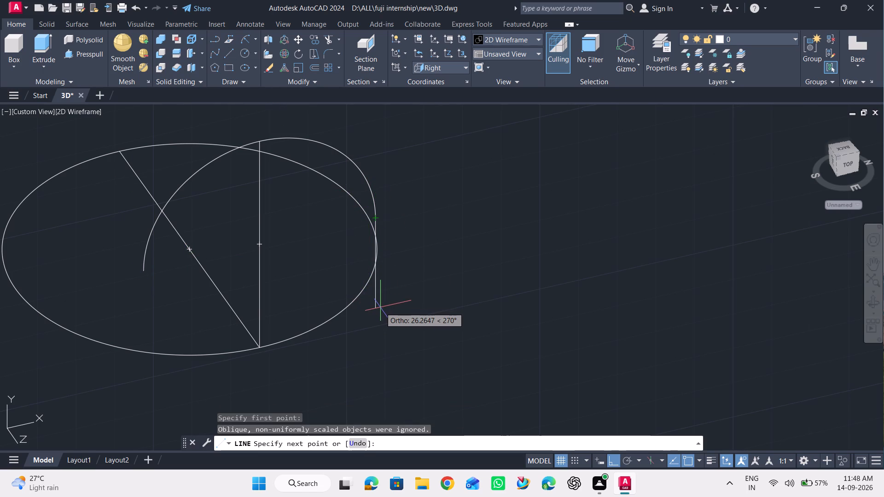
text(30)
key(Return)
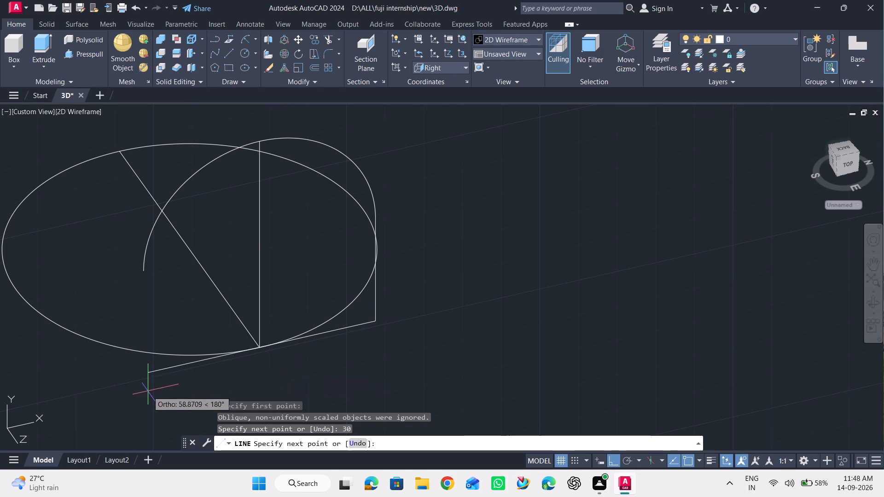
key(Escape)
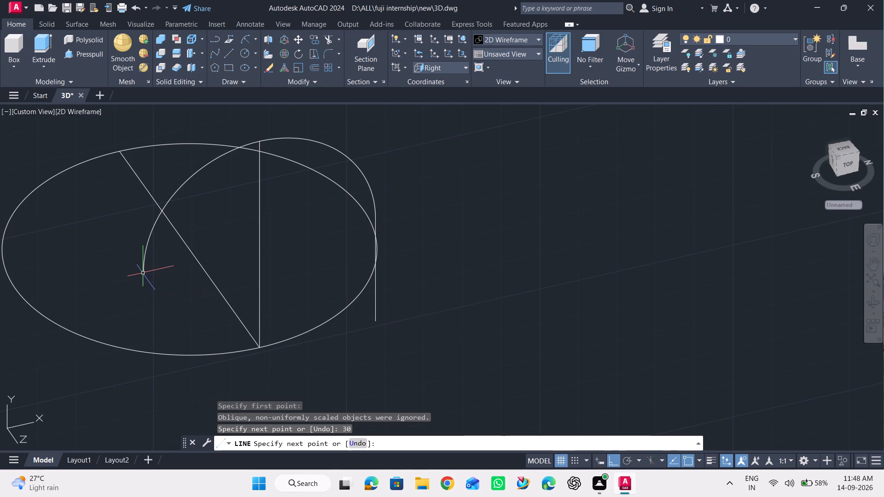
key(space)
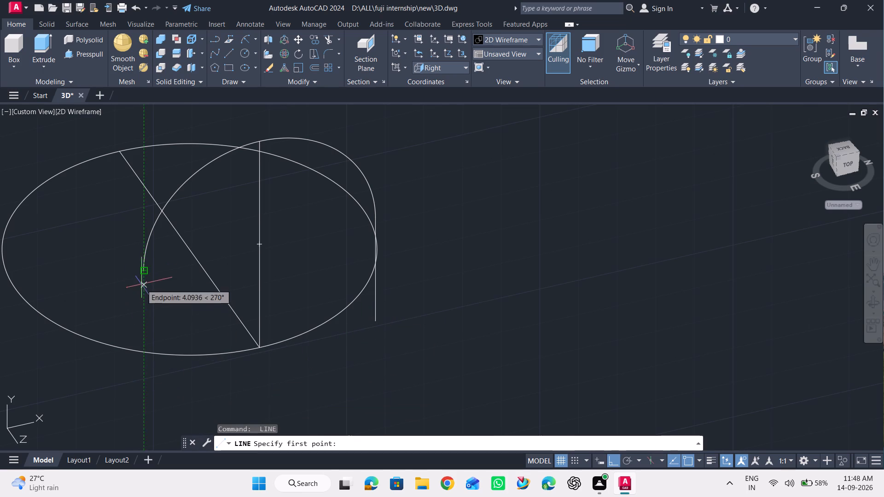
click(141, 270)
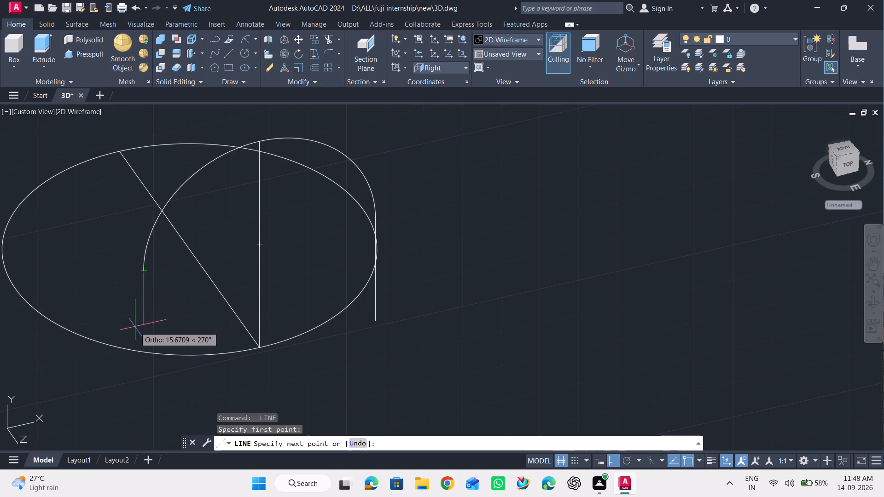
text(30)
key(Return)
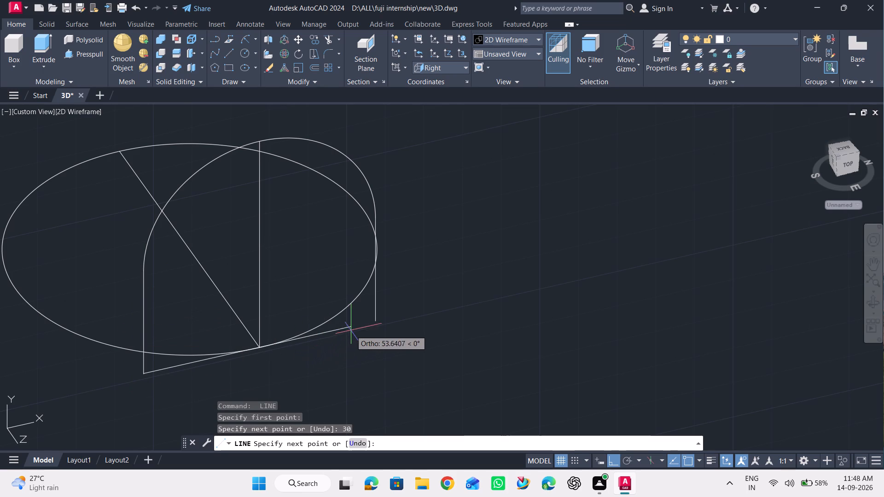
click(376, 323)
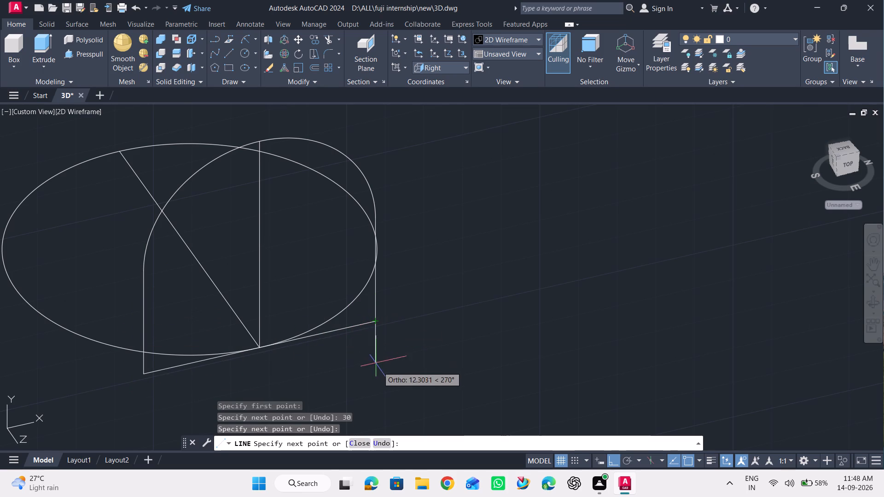
key(Escape)
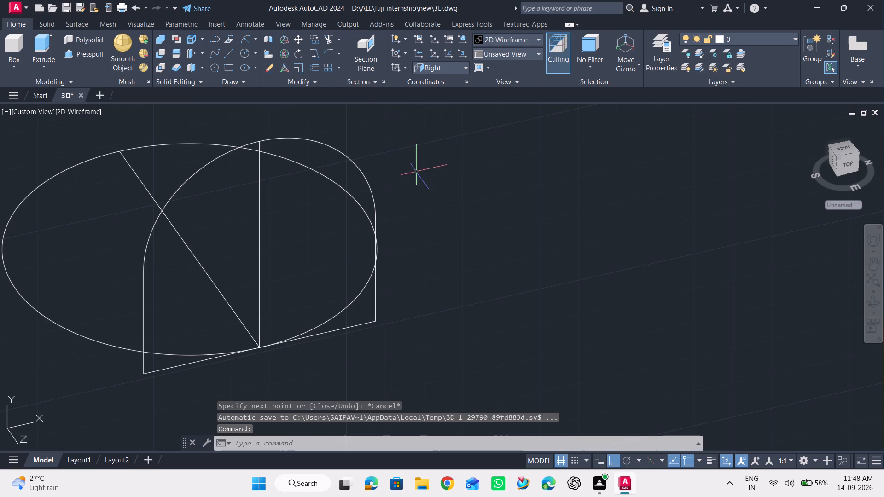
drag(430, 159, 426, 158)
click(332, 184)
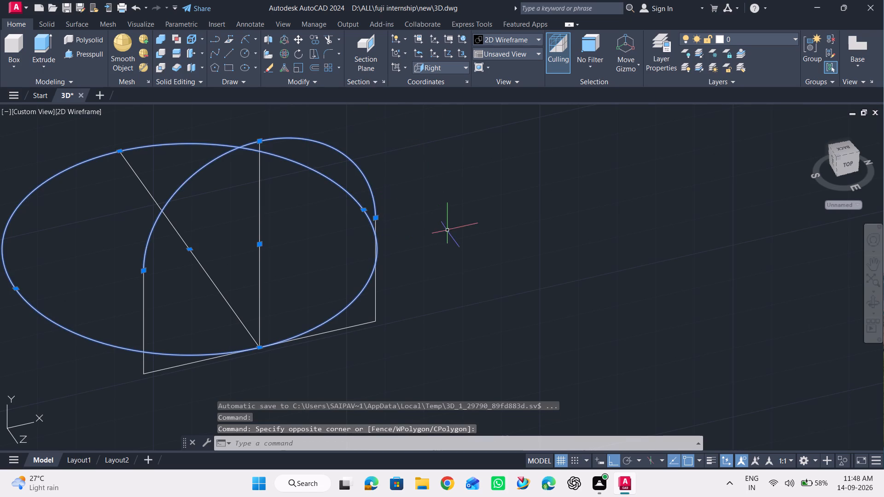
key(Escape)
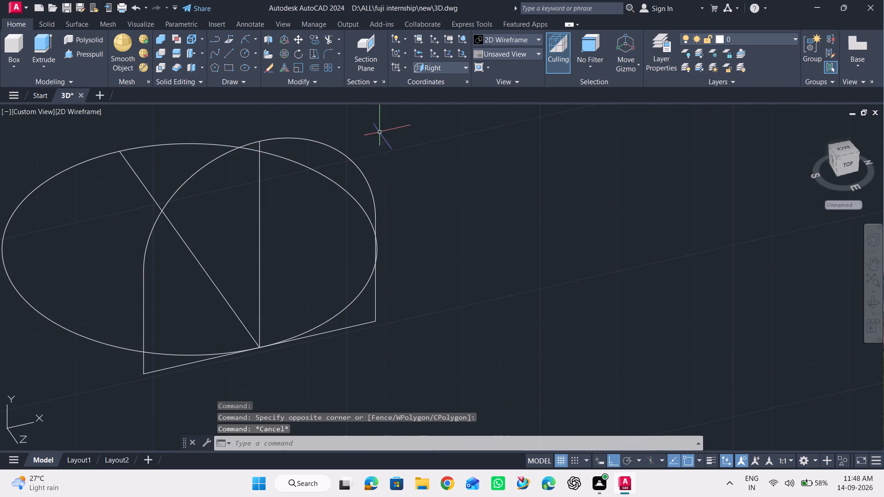
Join the arc, the two vertical side lines and the base line into a single polyline.
drag(381, 128, 365, 130)
click(312, 152)
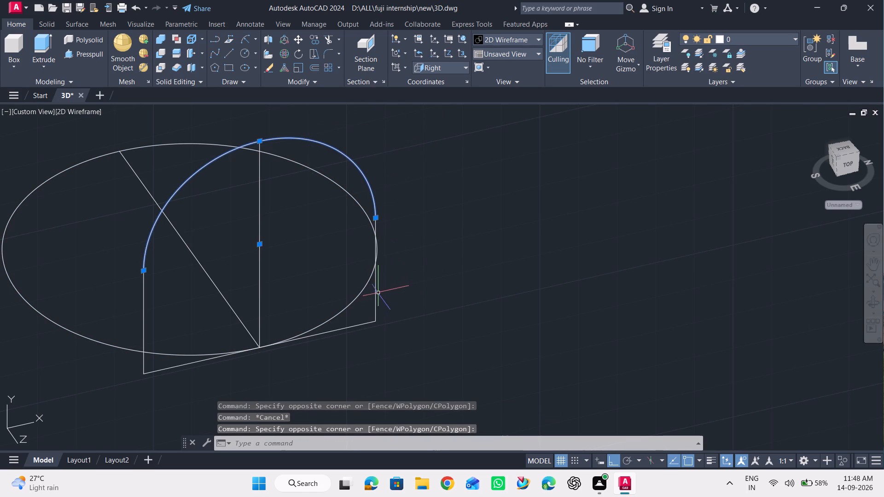
click(377, 301)
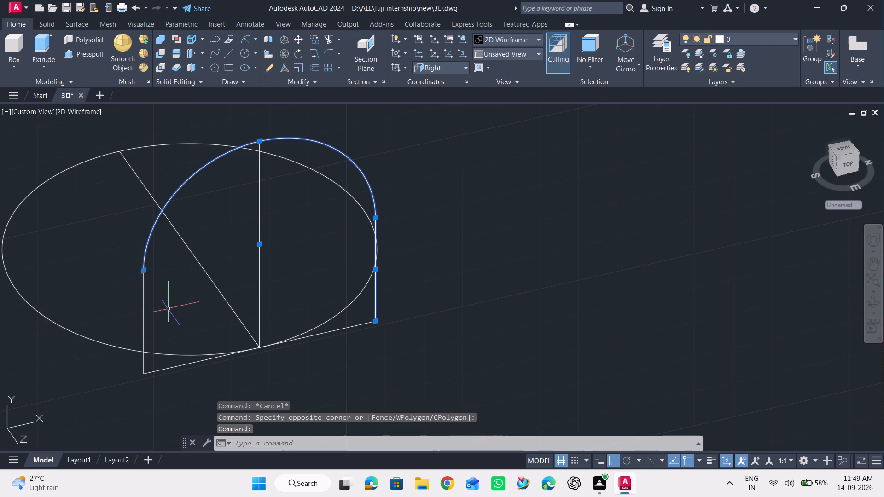
drag(168, 309, 158, 307)
click(130, 301)
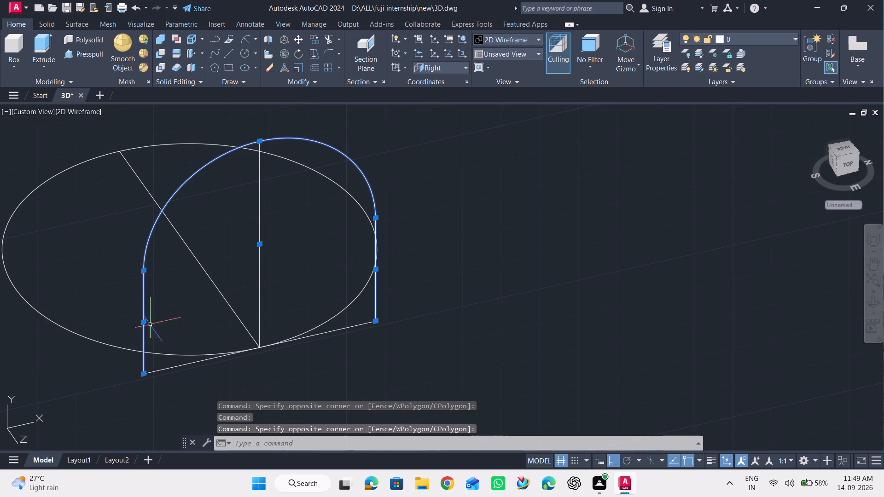
click(158, 365)
click(149, 378)
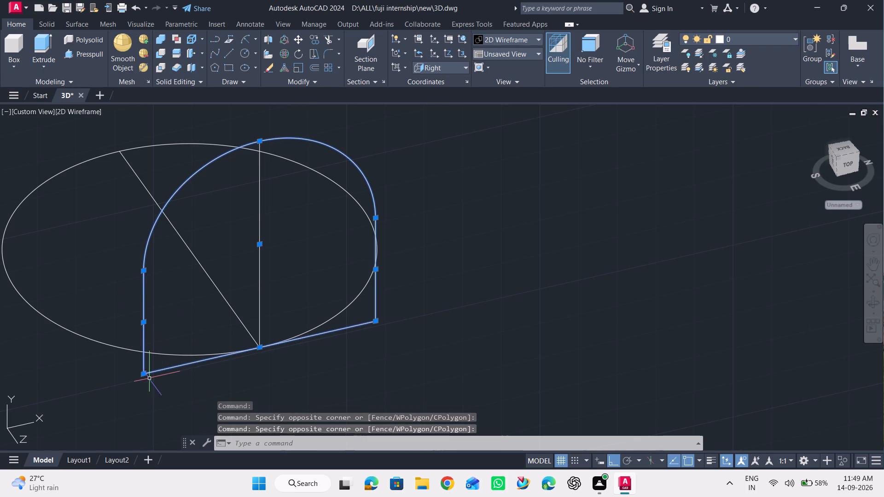
text(JION)
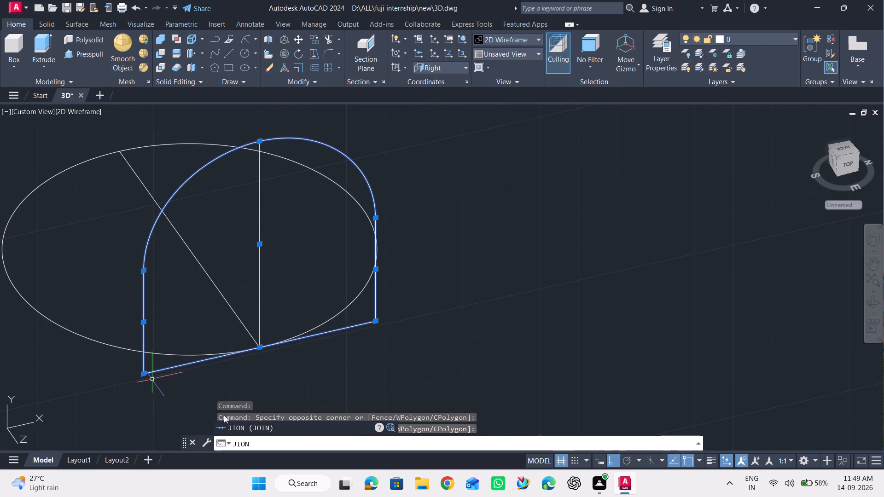
click(233, 430)
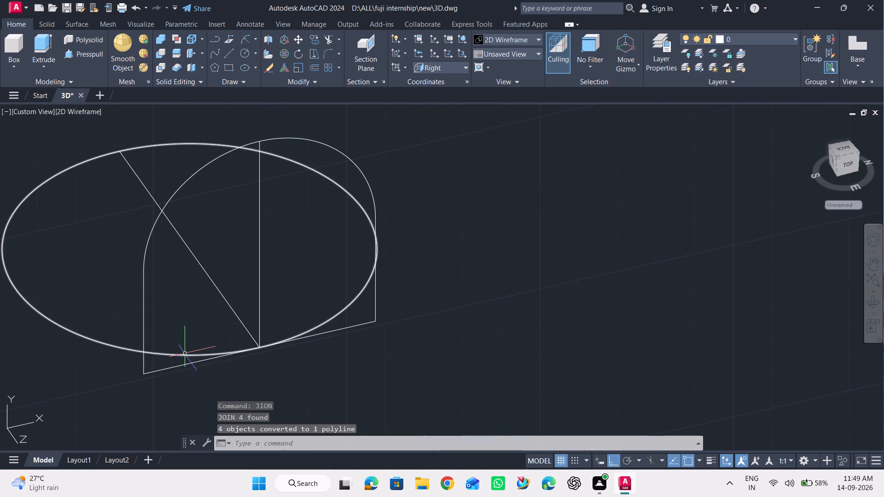
click(144, 259)
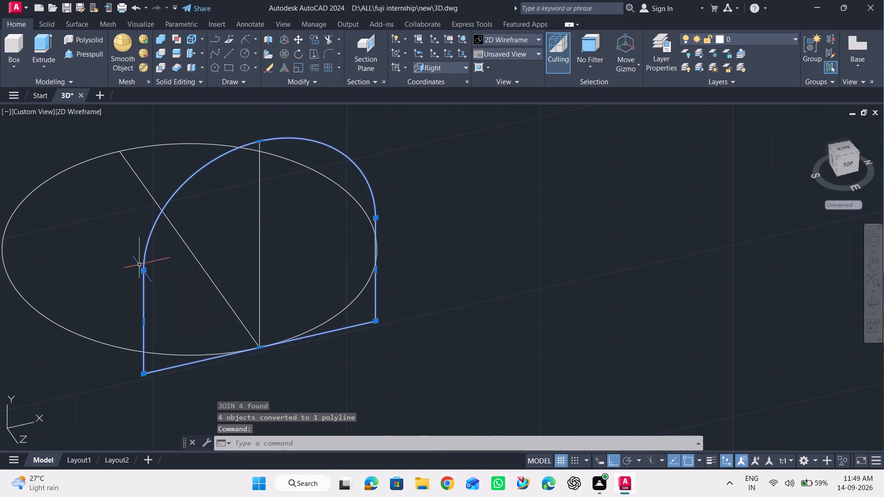
key(Escape)
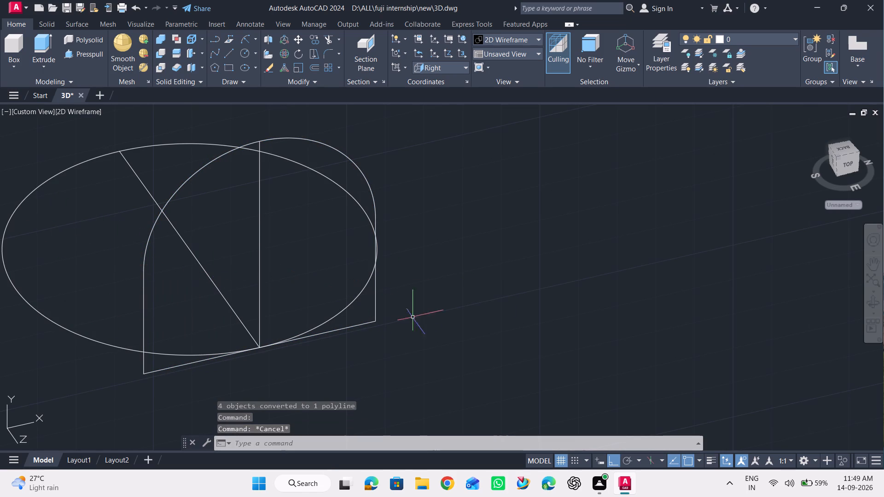
Erase the vertical construction line through the middle of the arched profile.
drag(285, 214, 275, 212)
click(241, 207)
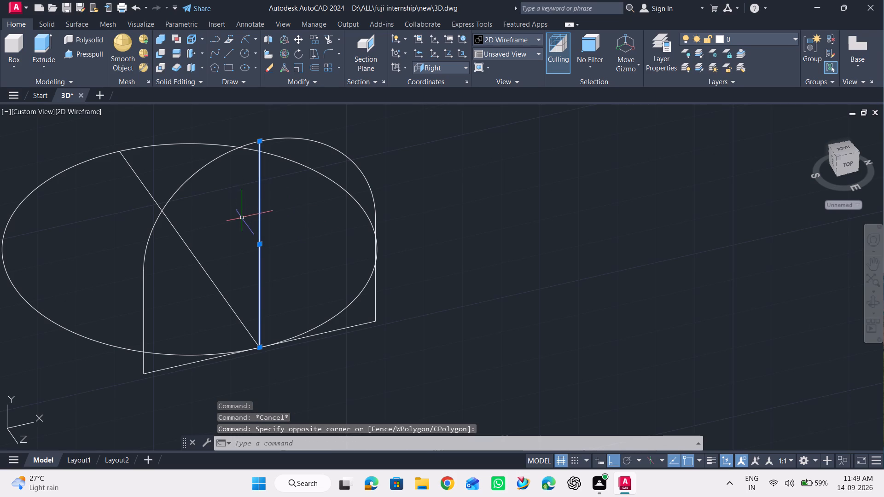
key(Delete)
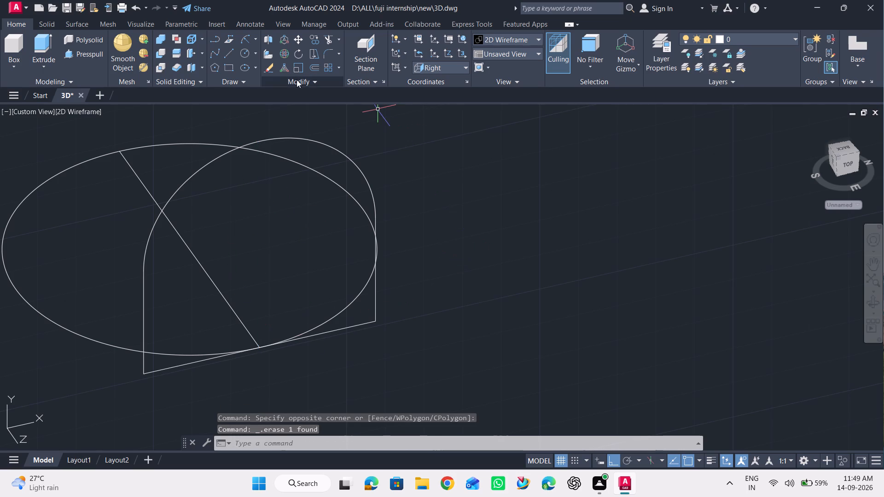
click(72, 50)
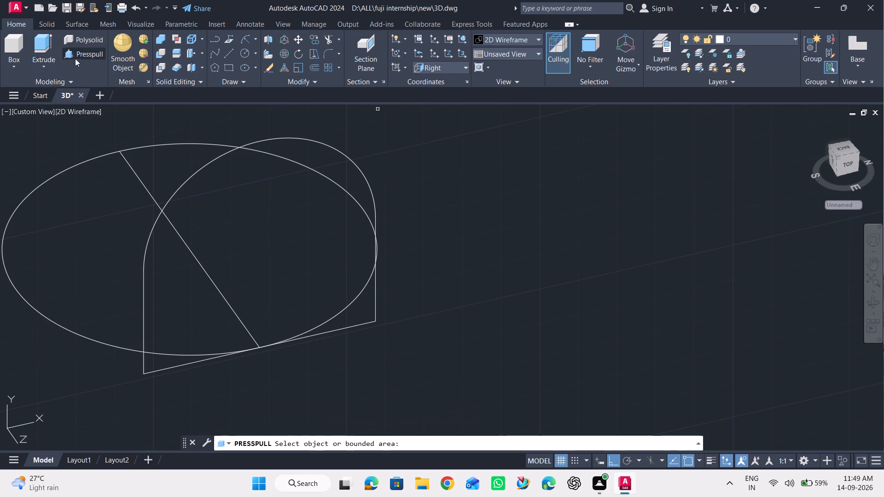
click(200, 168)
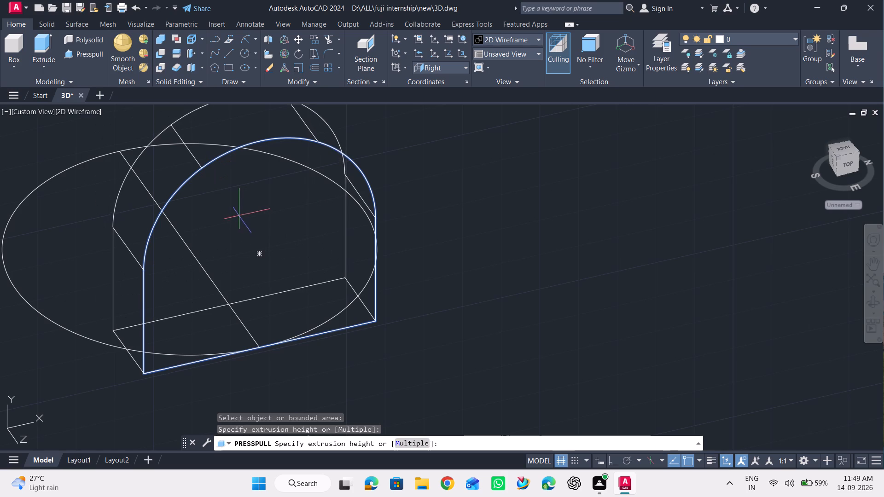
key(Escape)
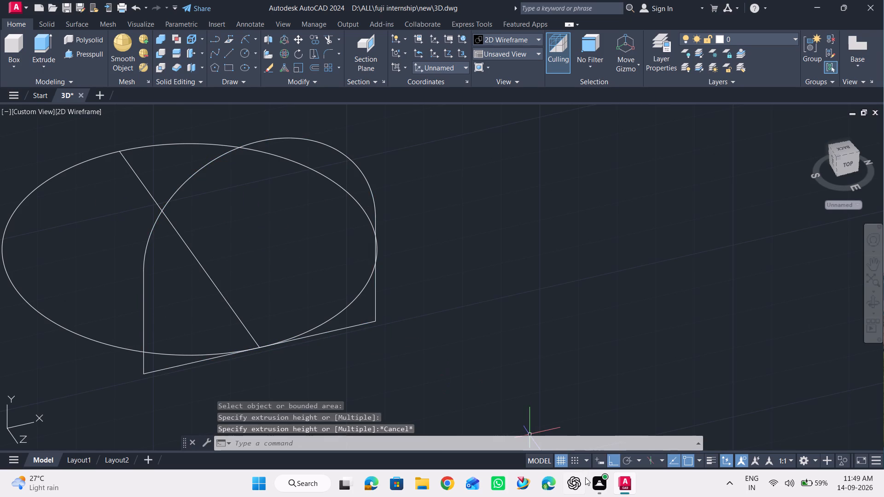
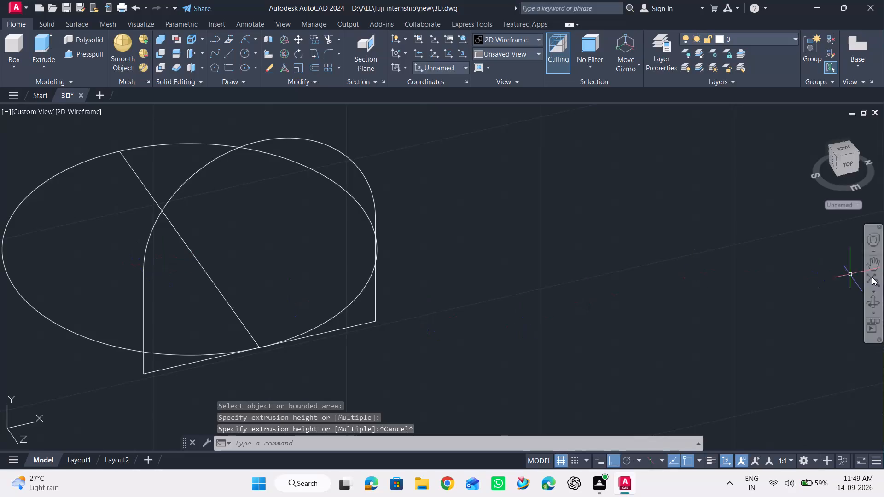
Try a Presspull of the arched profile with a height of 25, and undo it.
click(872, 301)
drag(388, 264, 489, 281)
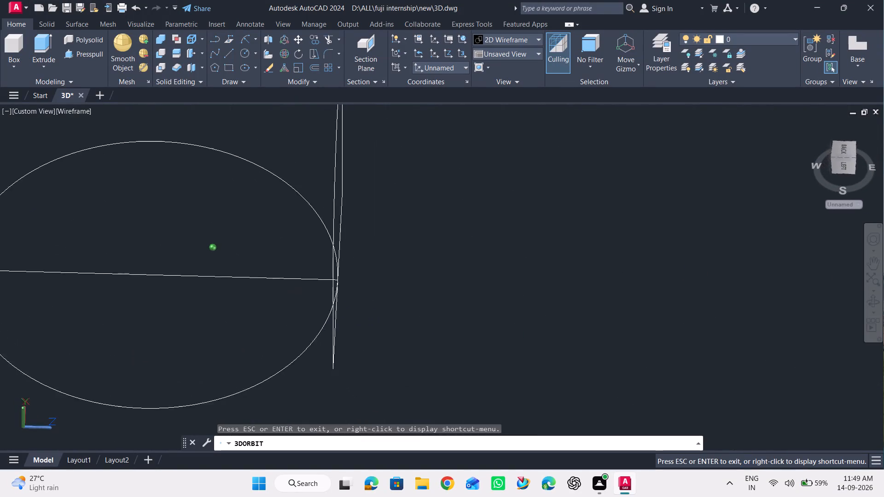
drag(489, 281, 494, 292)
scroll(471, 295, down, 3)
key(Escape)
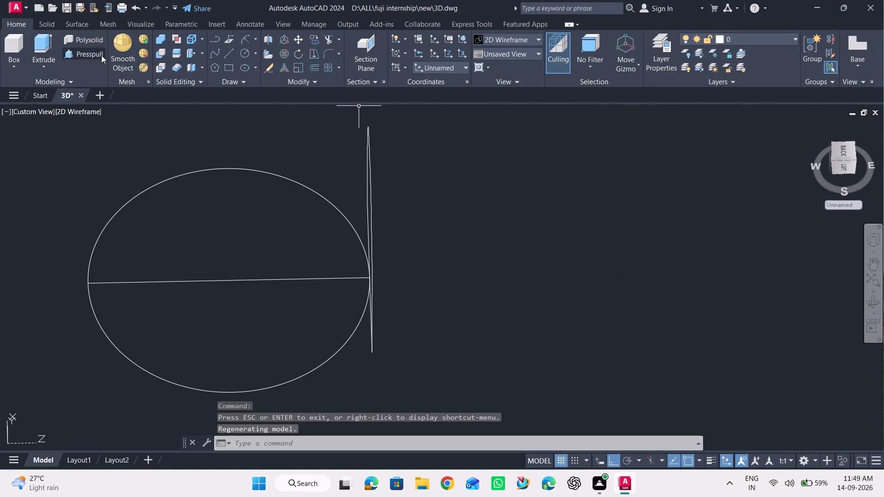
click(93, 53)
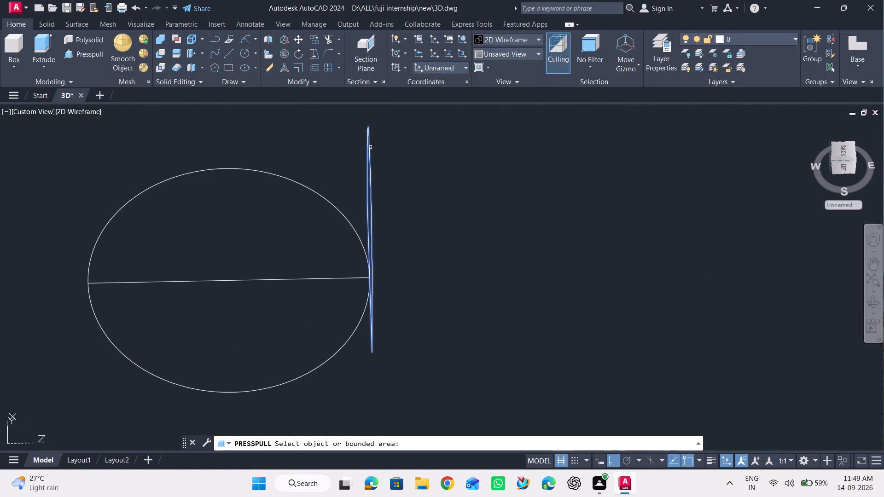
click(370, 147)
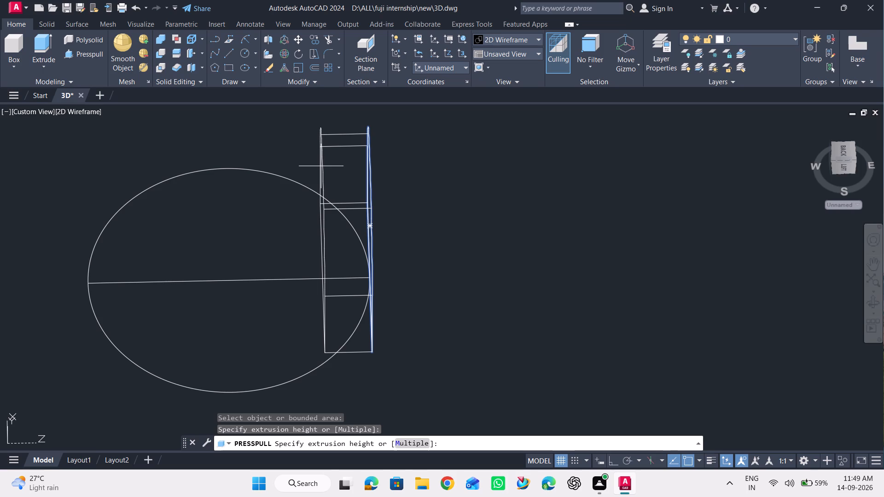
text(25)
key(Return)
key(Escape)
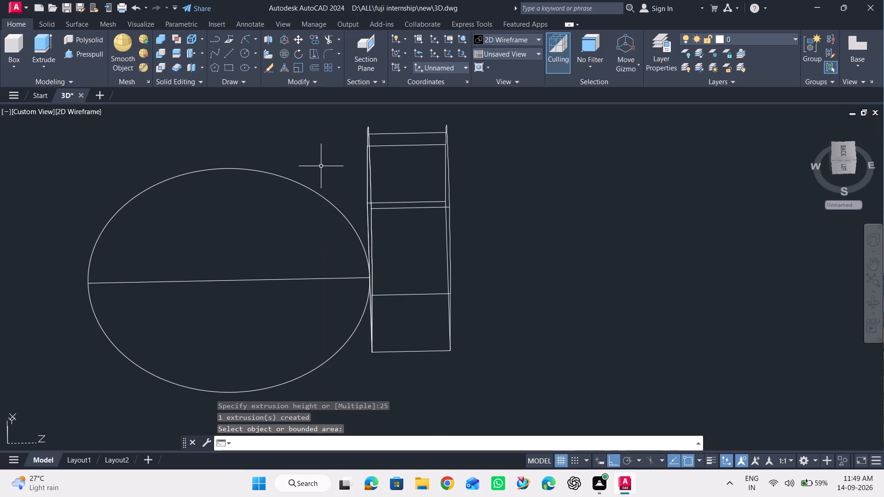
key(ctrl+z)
Presspull the arched profile by -25 so it extends inward over the base circle.
click(80, 56)
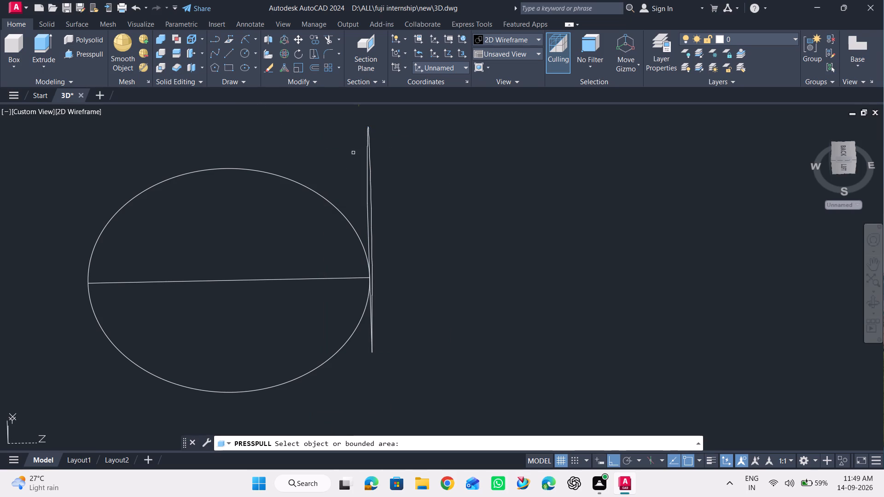
click(366, 162)
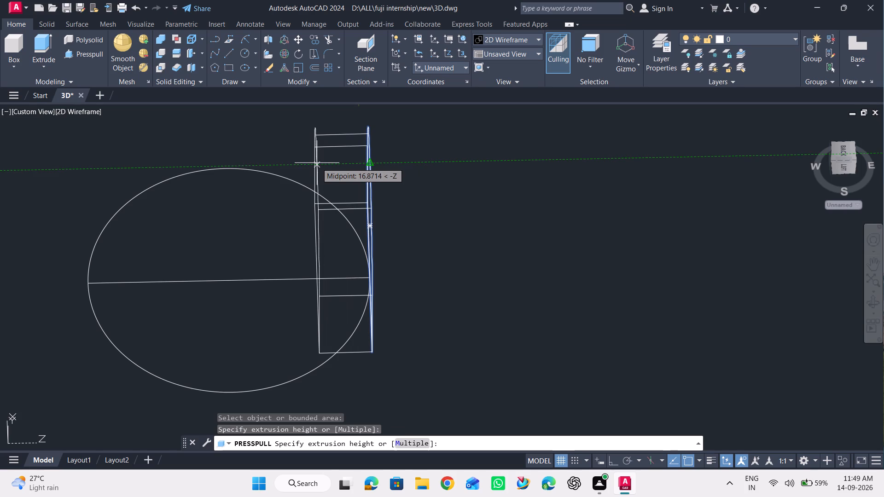
text(-25)
key(Return)
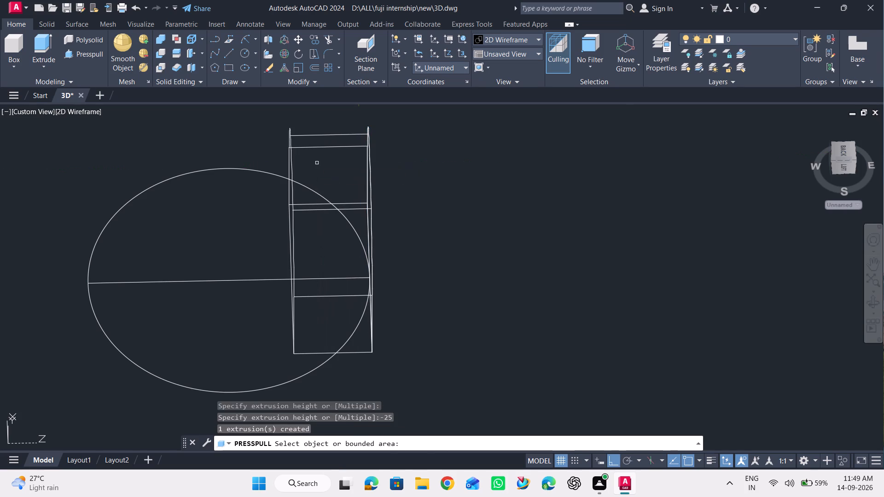
key(Escape)
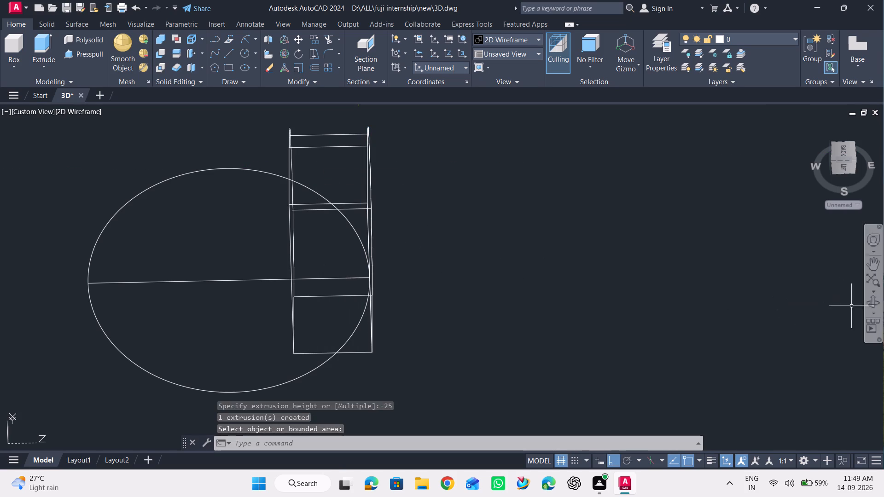
Copy the arched solid from its inner bottom edge's midpoint to the far end of the base circle's diameter line.
click(872, 303)
drag(431, 245, 475, 217)
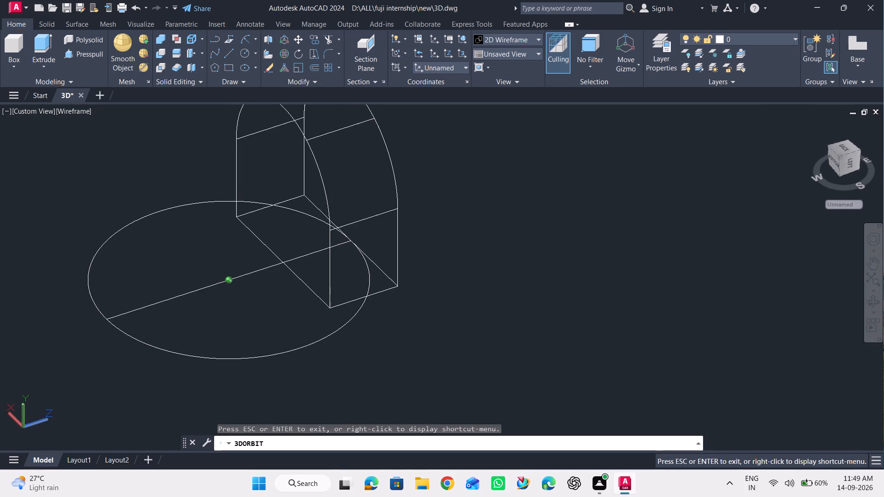
drag(475, 217, 457, 249)
scroll(465, 234, down, 1)
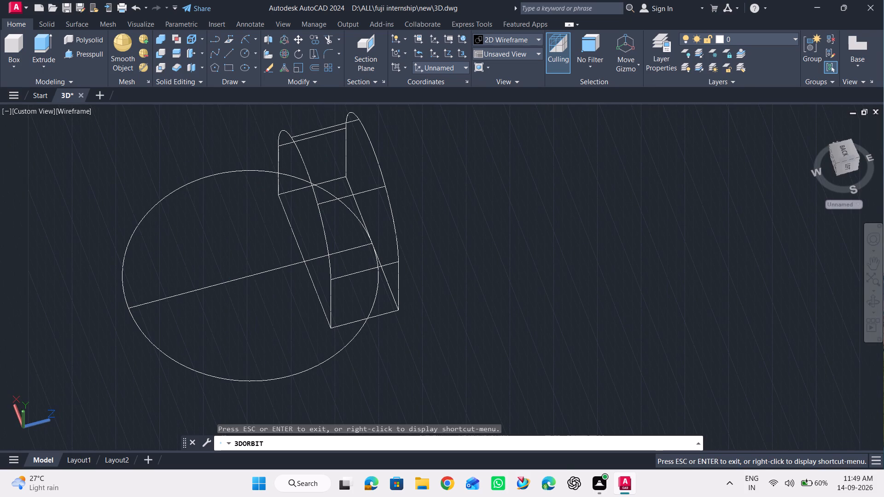
key(Escape)
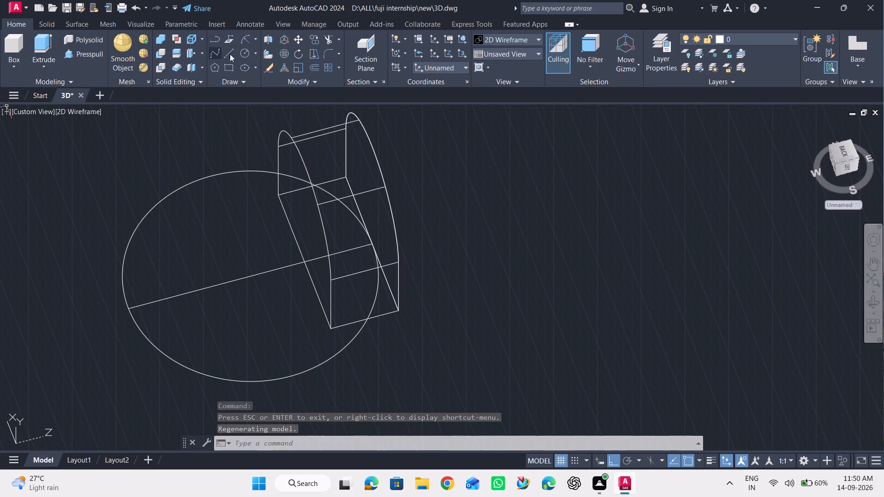
click(314, 39)
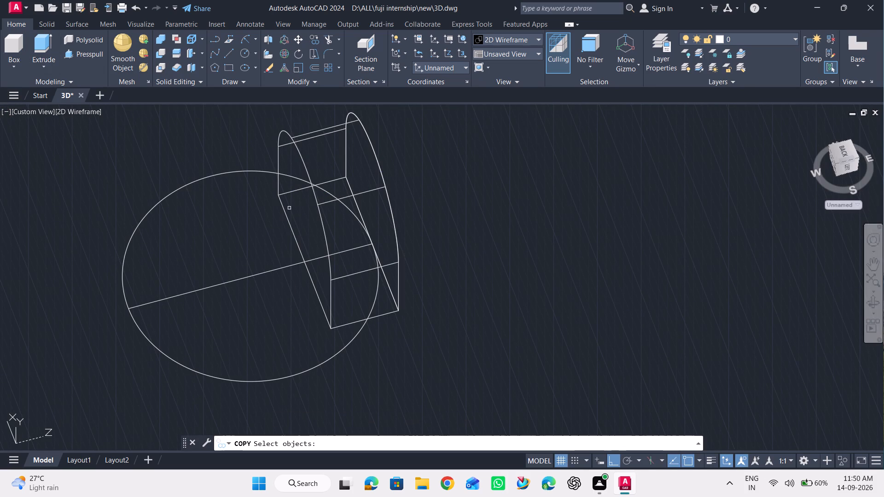
click(282, 205)
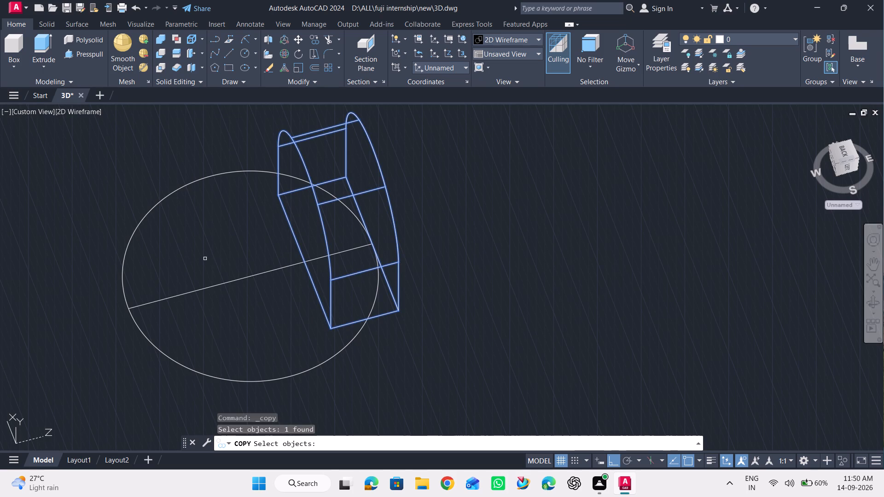
key(Return)
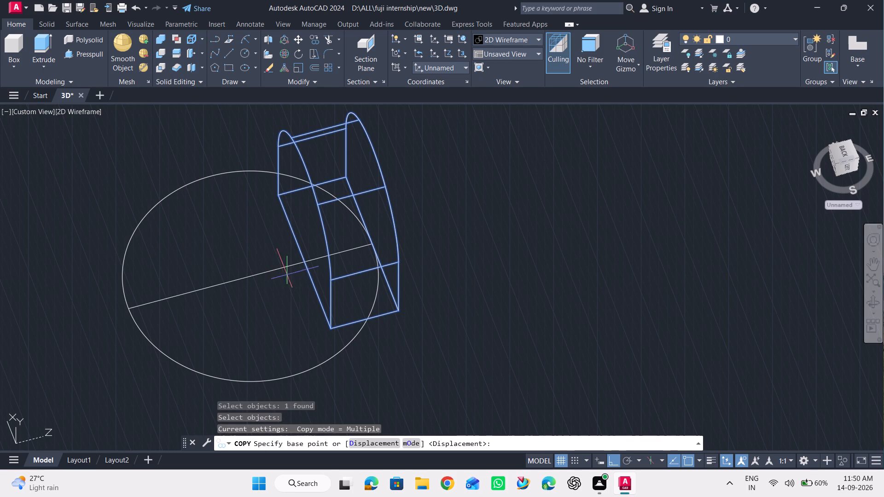
click(307, 262)
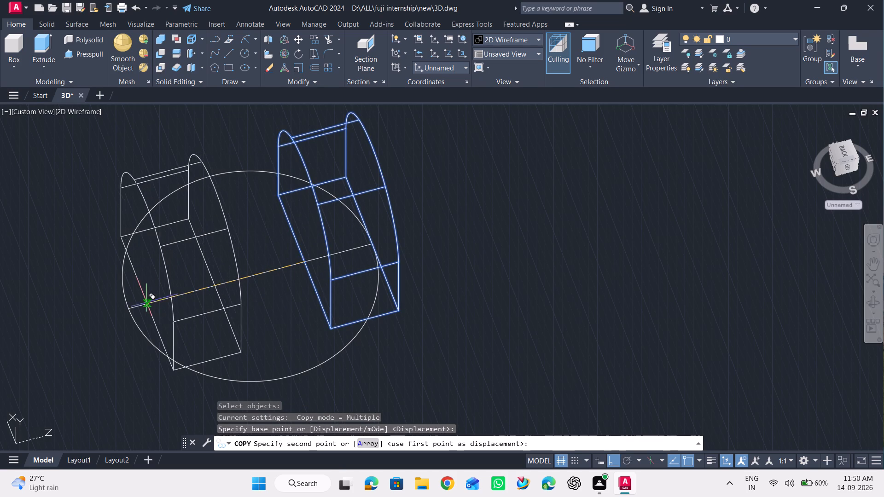
click(130, 307)
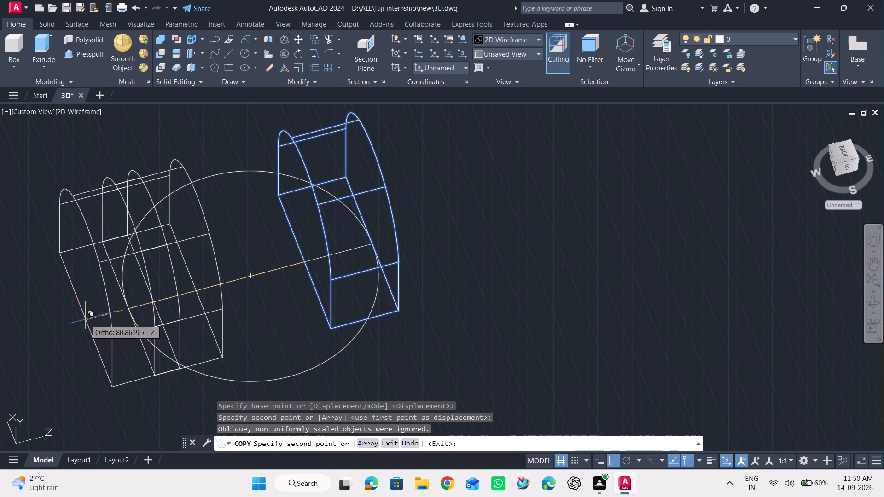
key(Escape)
Erase the diameter line across the base circle.
scroll(66, 317, down, 1)
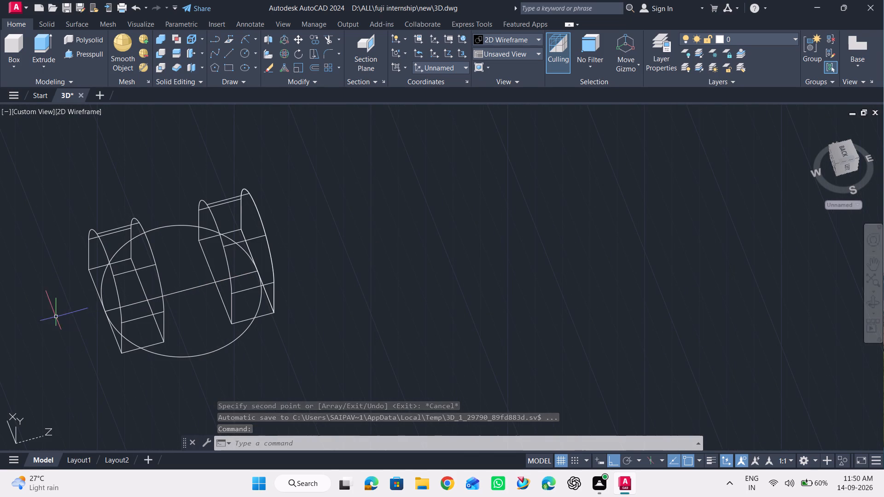
scroll(193, 286, up, 3)
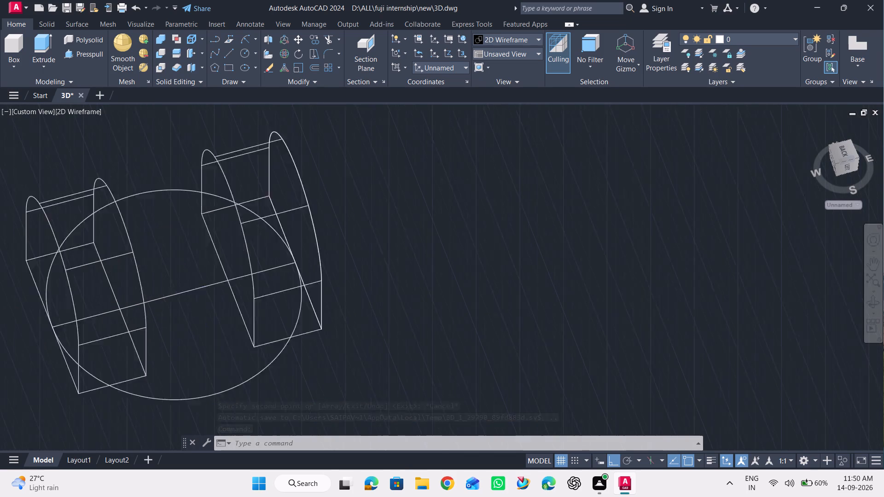
click(191, 272)
click(136, 343)
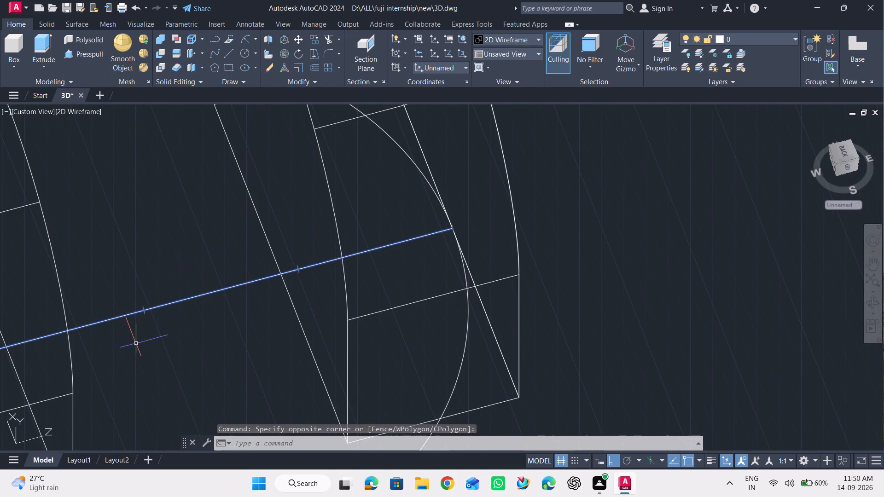
scroll(136, 343, down, 3)
key(Delete)
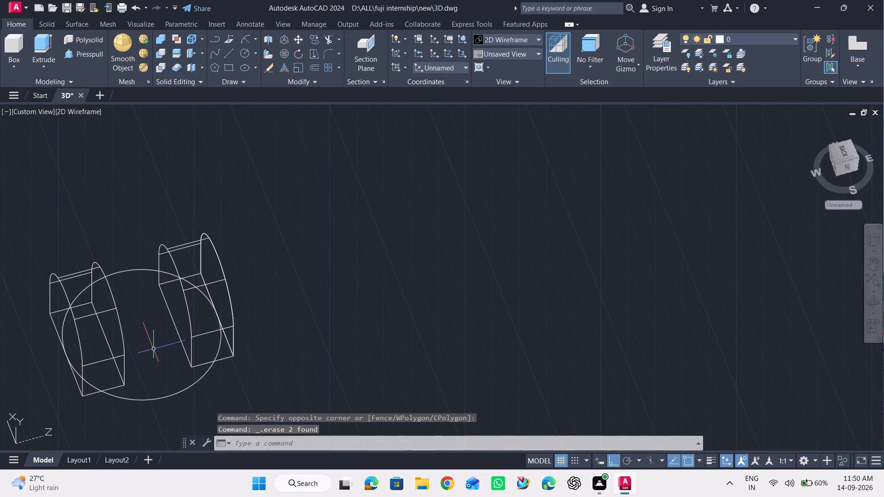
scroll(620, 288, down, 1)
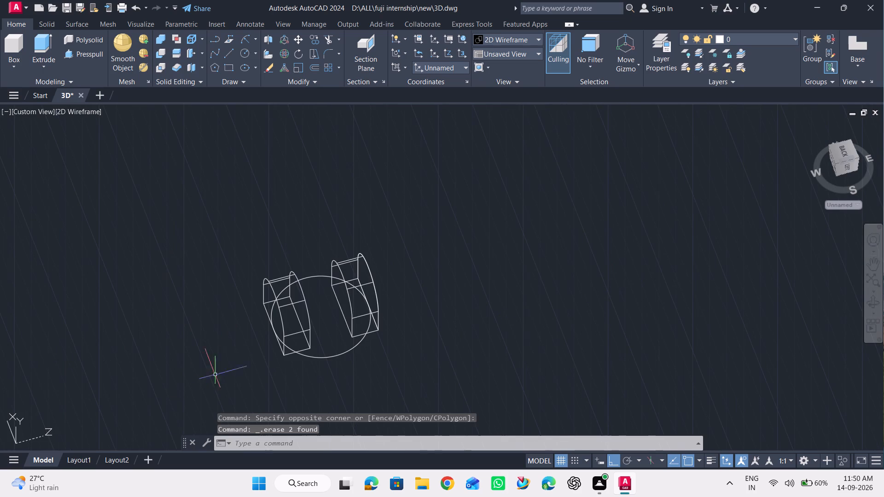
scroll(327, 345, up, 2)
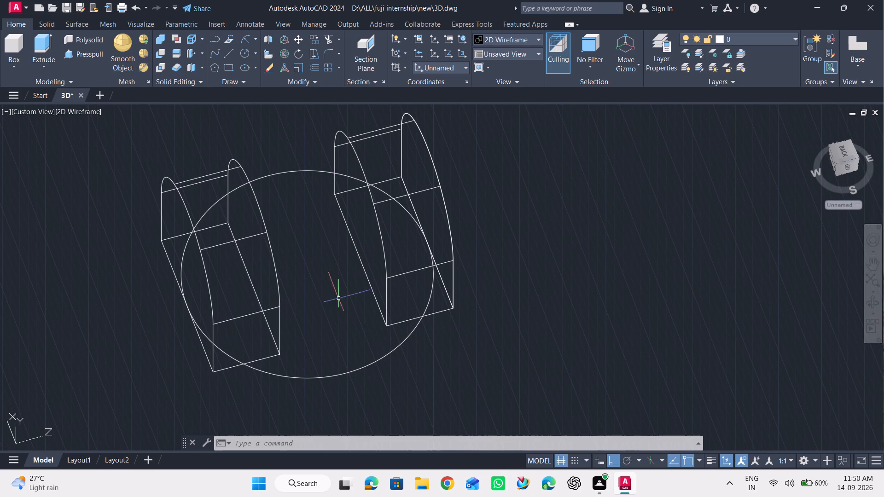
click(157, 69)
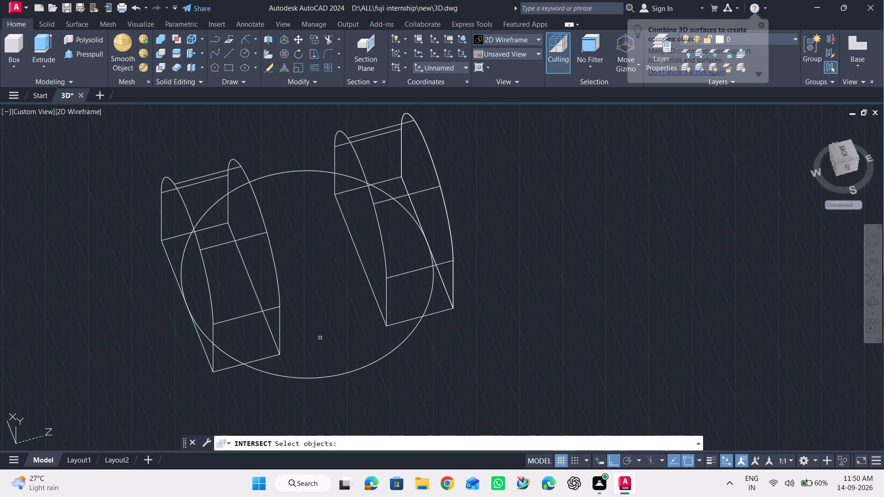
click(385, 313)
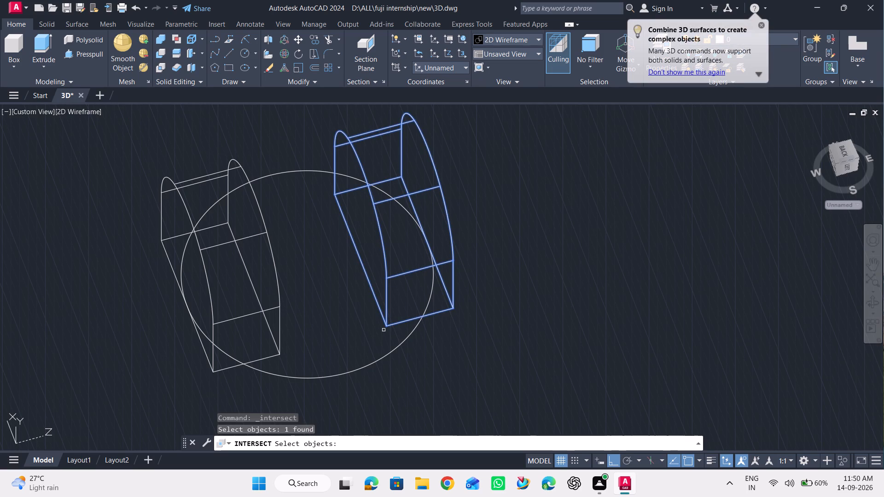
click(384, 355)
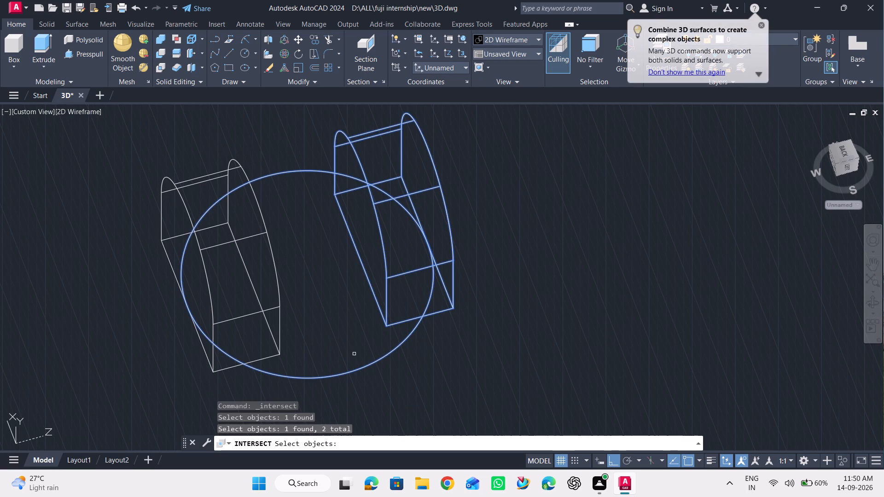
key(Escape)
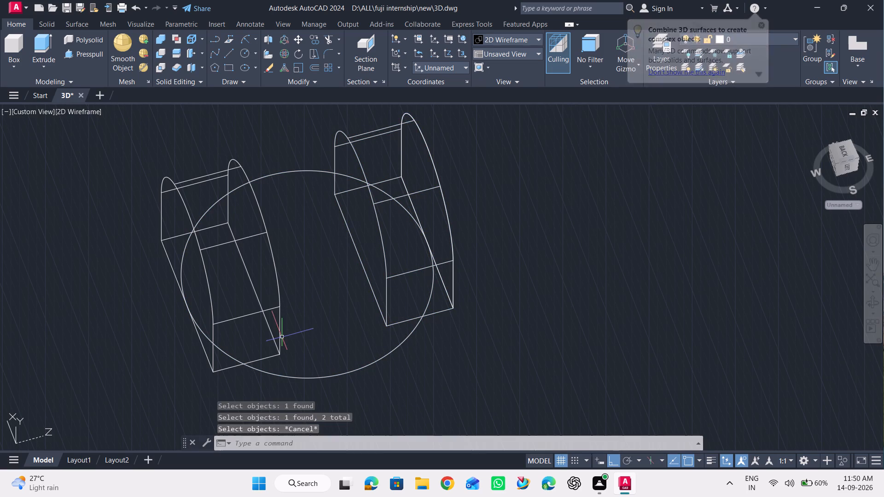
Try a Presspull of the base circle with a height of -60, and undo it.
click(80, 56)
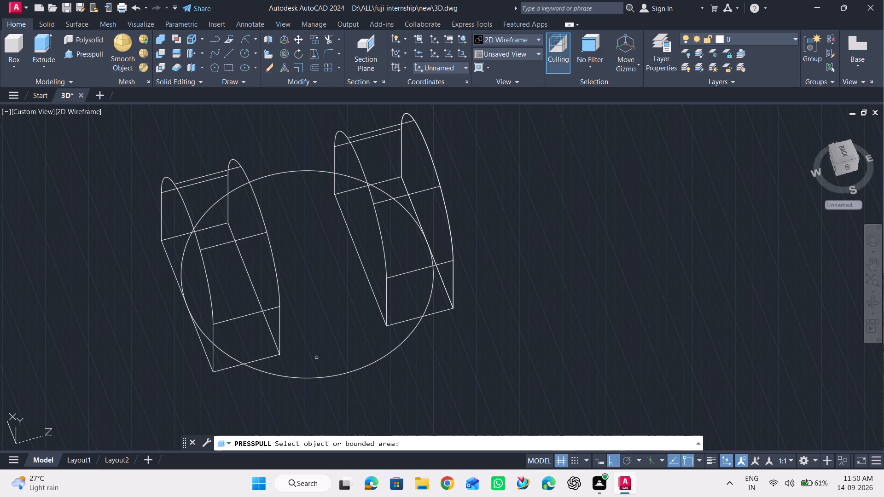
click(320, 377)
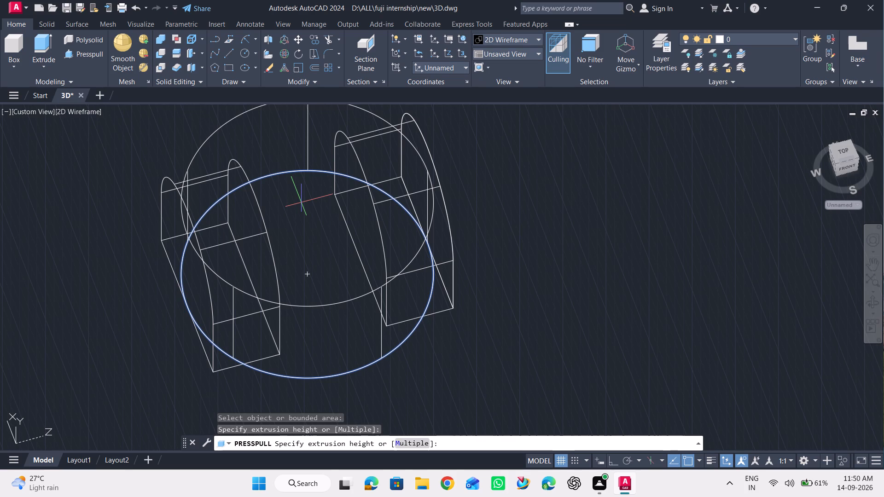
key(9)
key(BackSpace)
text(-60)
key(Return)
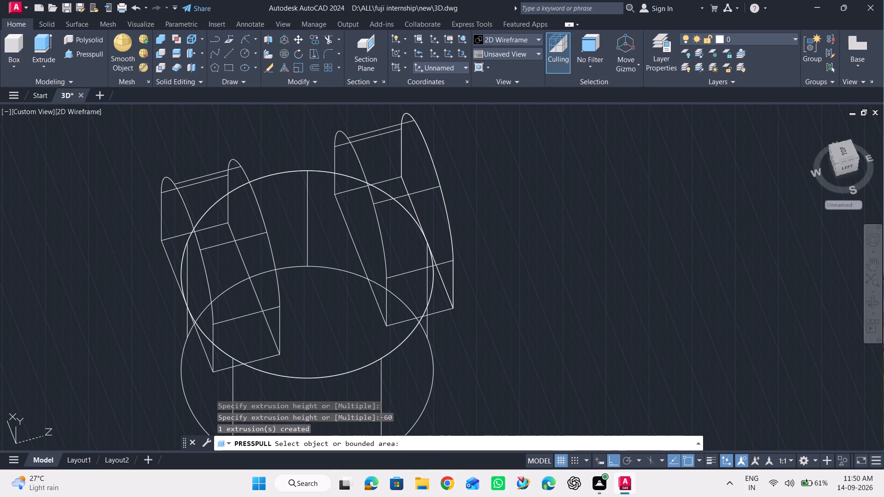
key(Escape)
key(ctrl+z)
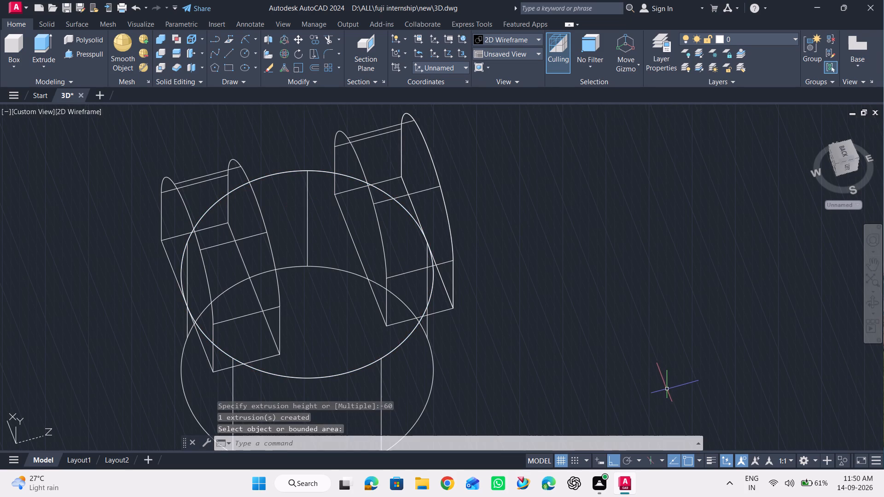
Presspull the base circle upward by 60 to form a cylinder between the arched solids.
click(85, 57)
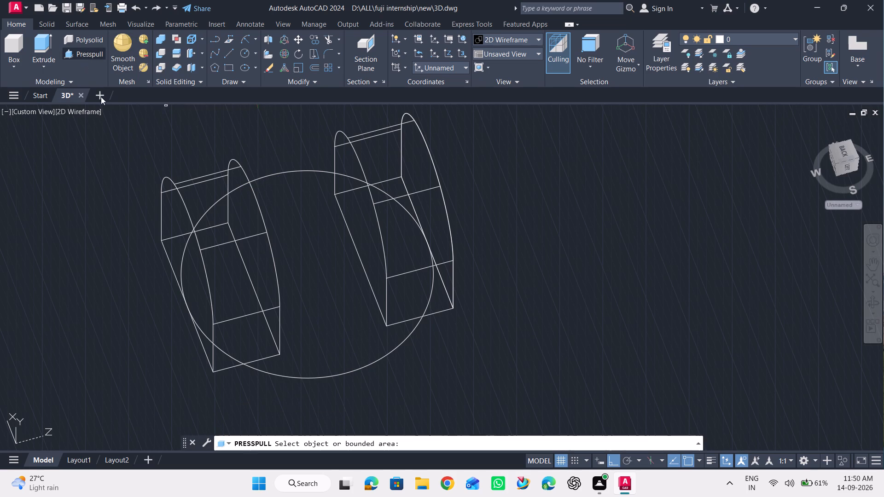
click(323, 376)
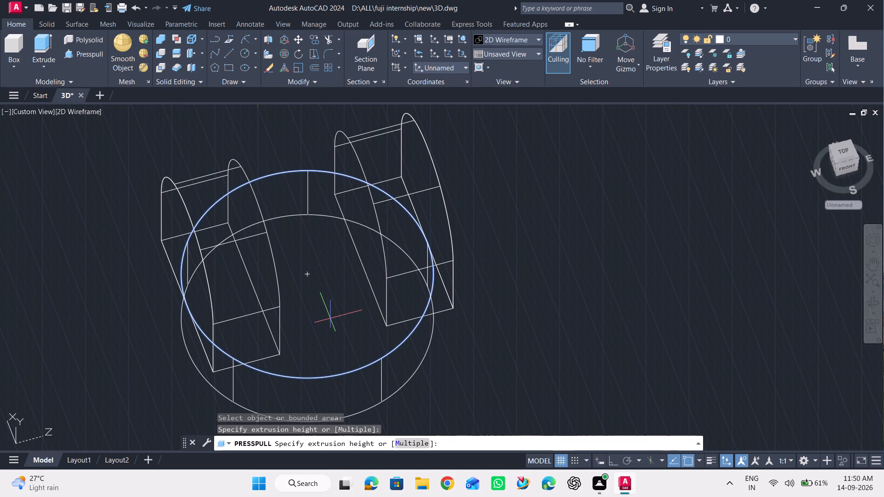
text(60)
key(Return)
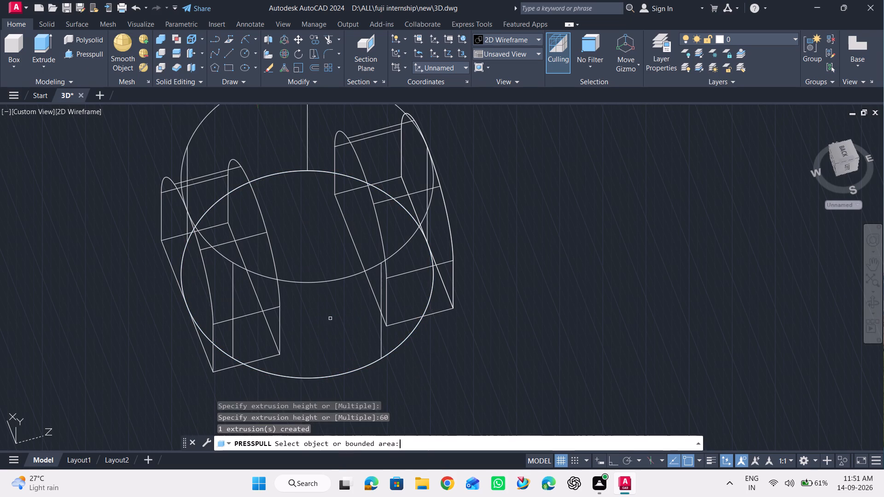
Intersect the arched solid nearest the leftover arch outline with the 60-high cylinder.
key(Escape)
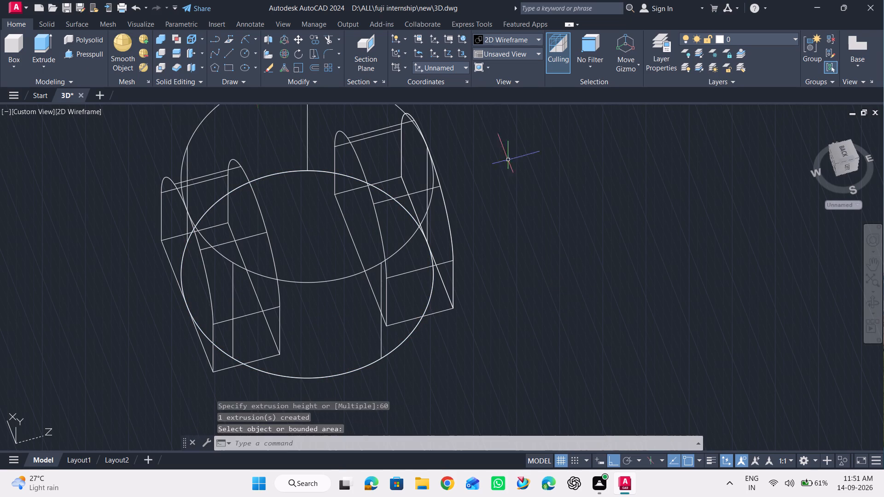
click(162, 67)
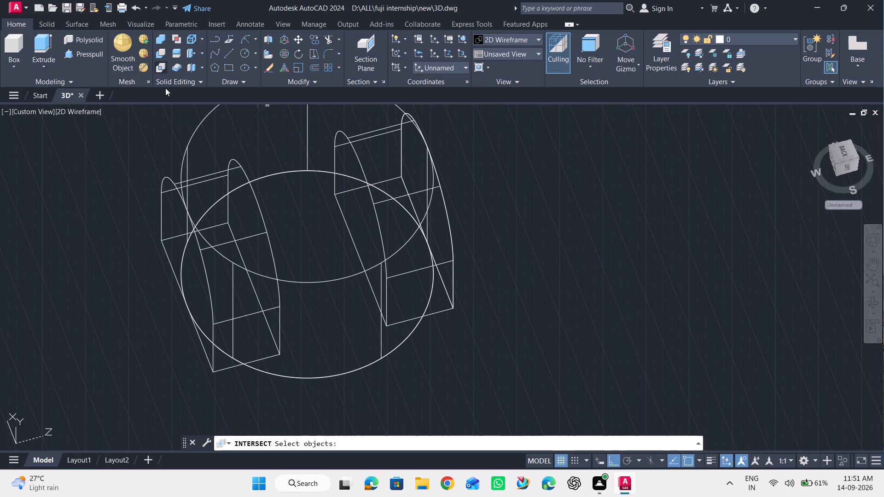
click(422, 268)
click(367, 271)
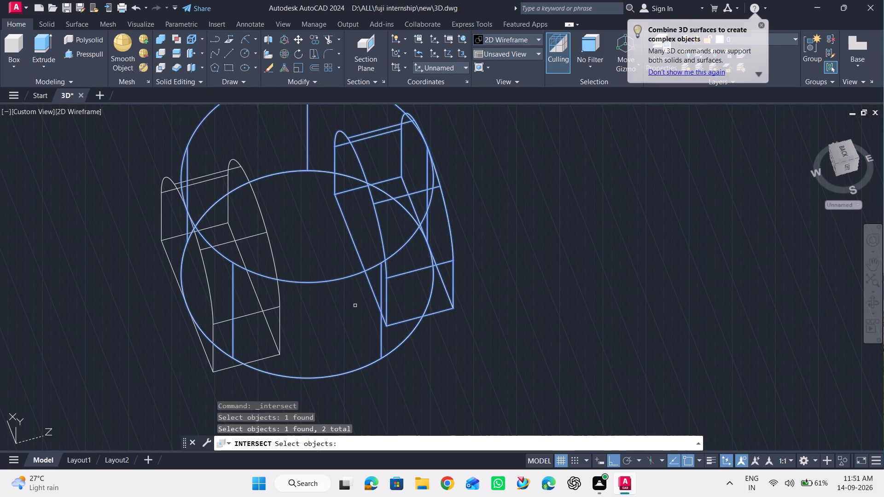
key(Return)
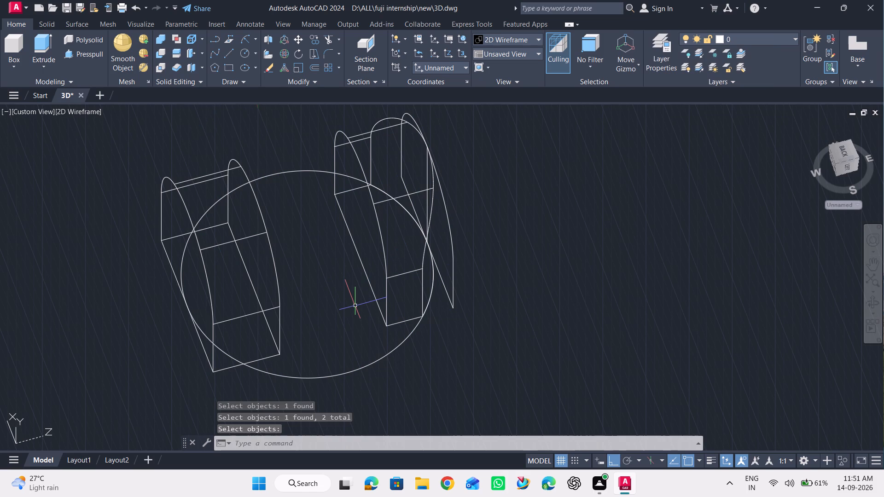
Presspull the base circle upward by 60 again to form a second cylinder.
click(90, 52)
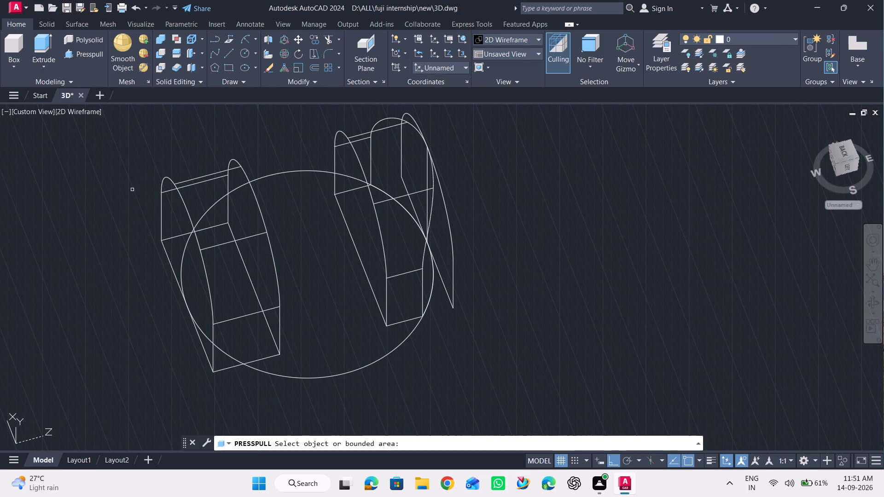
click(320, 377)
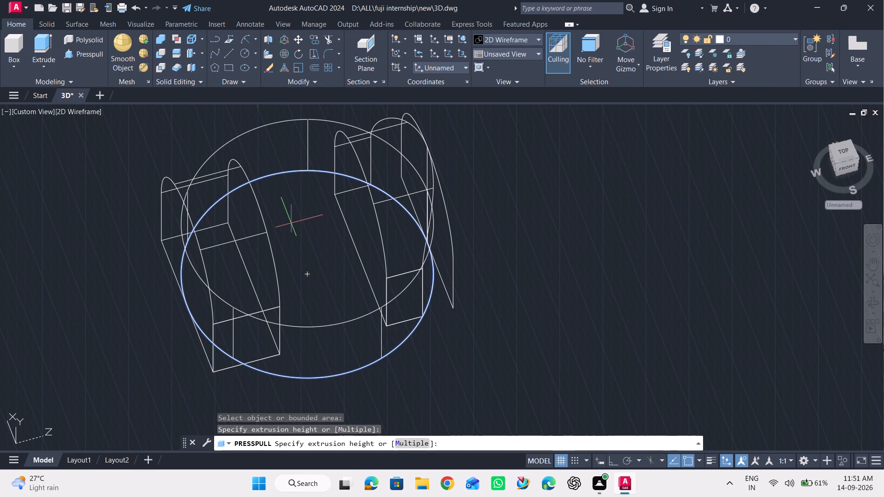
text(60)
key(Return)
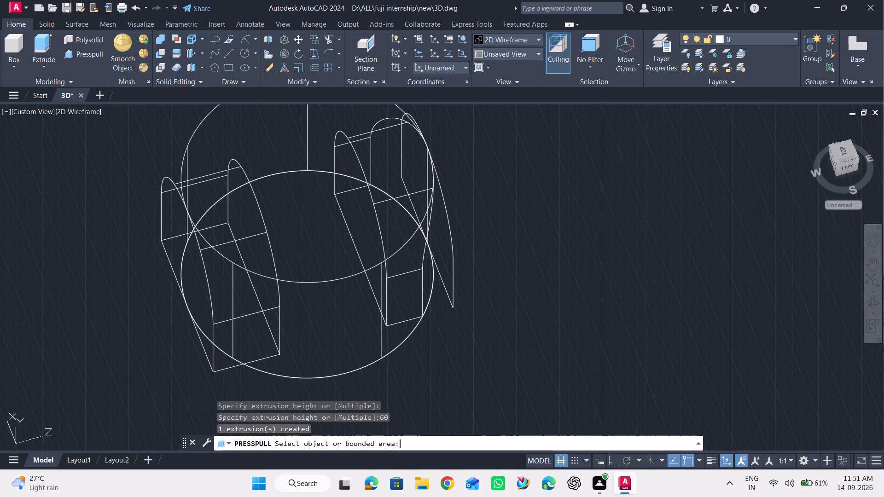
key(Escape)
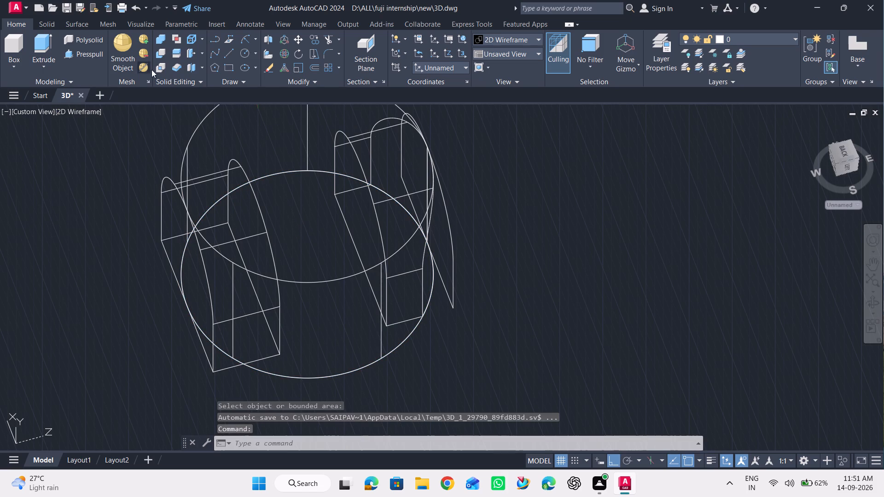
Intersect the remaining untrimmed arched solid with the new cylinder.
click(159, 69)
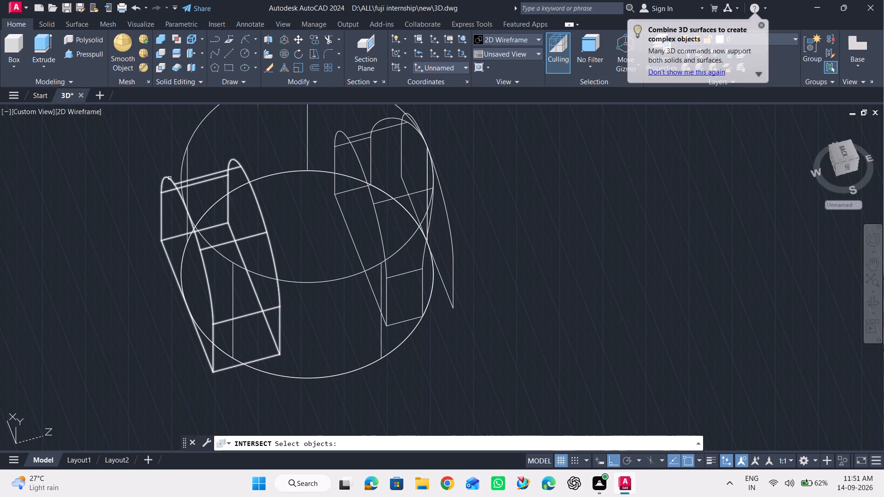
click(169, 178)
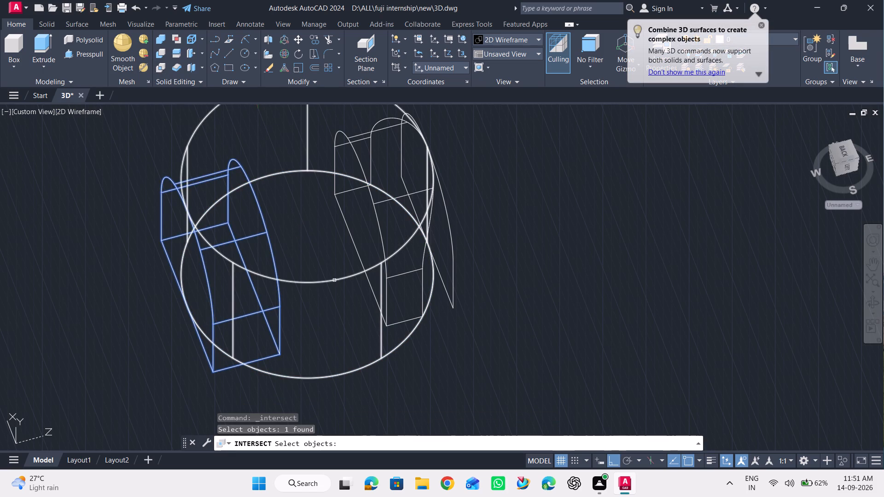
click(334, 280)
key(Return)
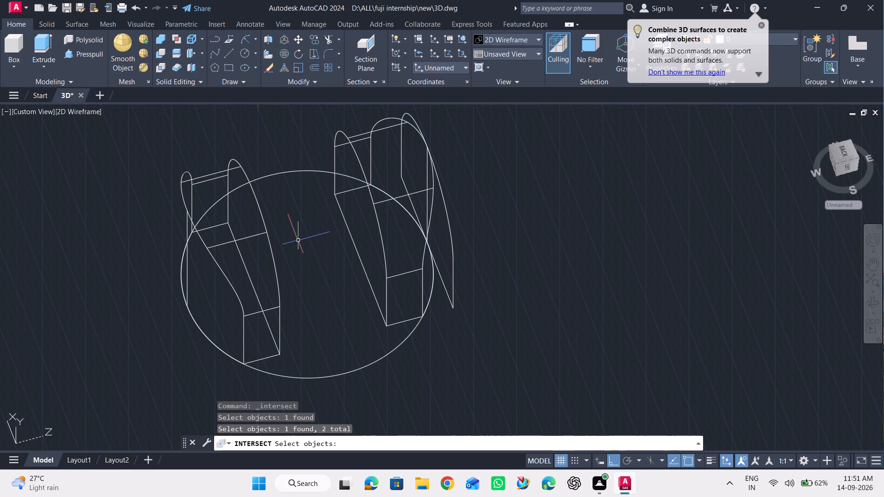
Examine the two trimmed arched solids and the base circle from several angles.
click(873, 302)
drag(621, 283, 549, 253)
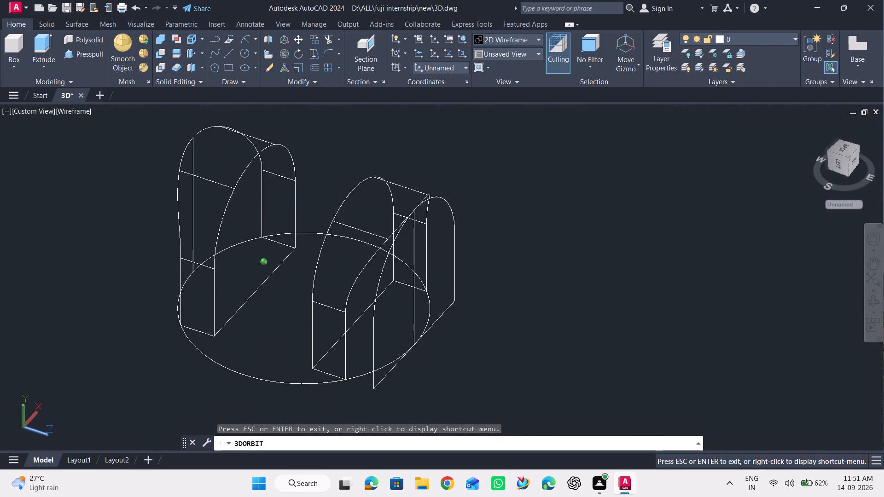
drag(549, 253, 559, 248)
drag(539, 254, 535, 254)
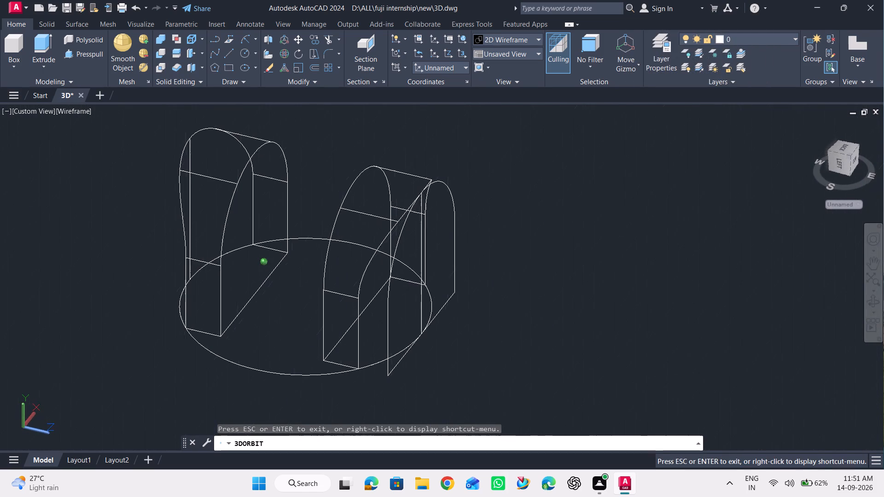
drag(535, 254, 459, 237)
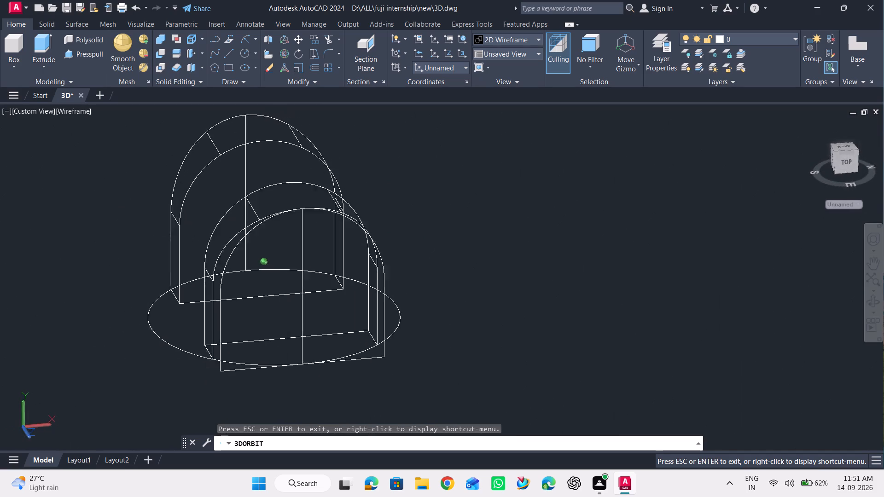
drag(459, 237, 459, 242)
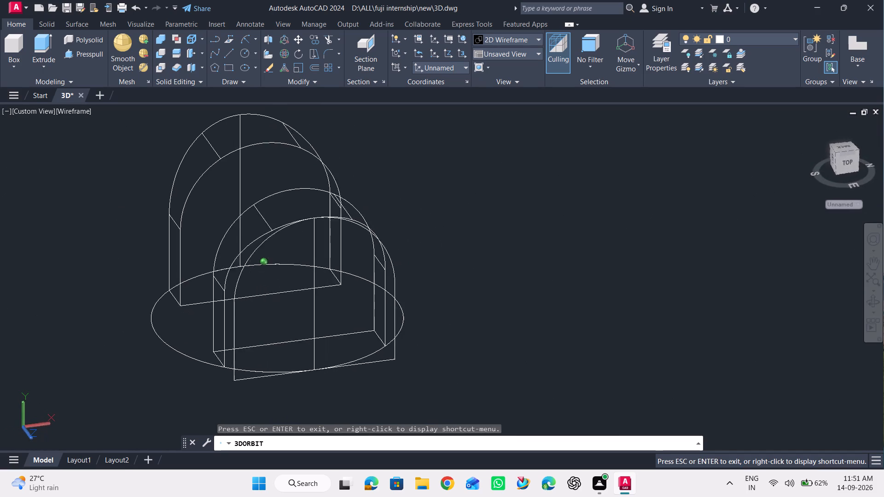
drag(459, 242, 479, 246)
key(Escape)
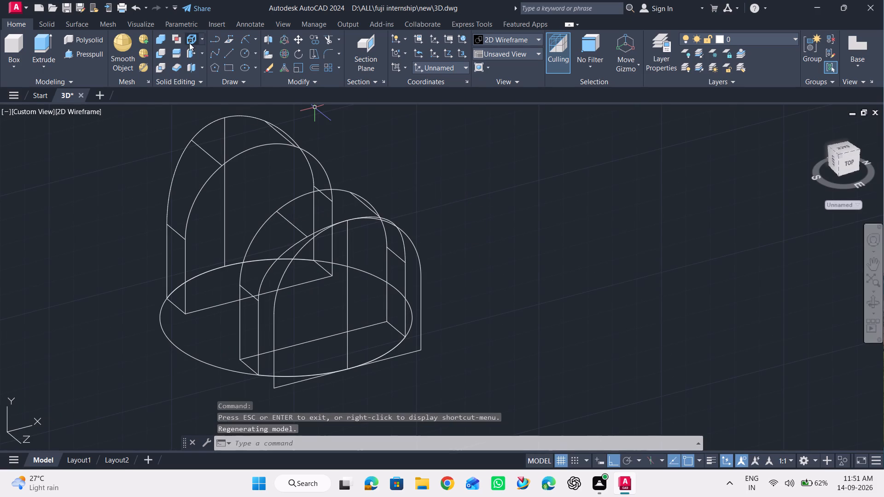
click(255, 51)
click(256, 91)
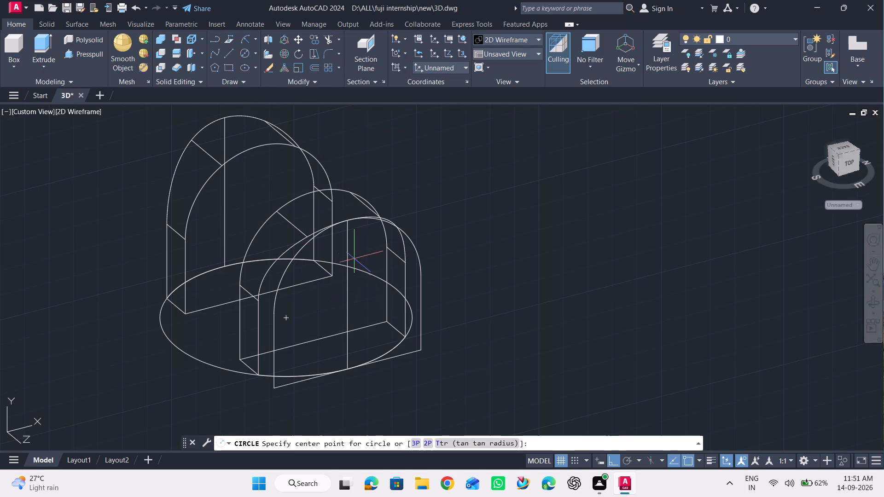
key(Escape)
Erase the leftover flat arch outline standing tangent to the base circle in front of the trimmed solid.
click(437, 332)
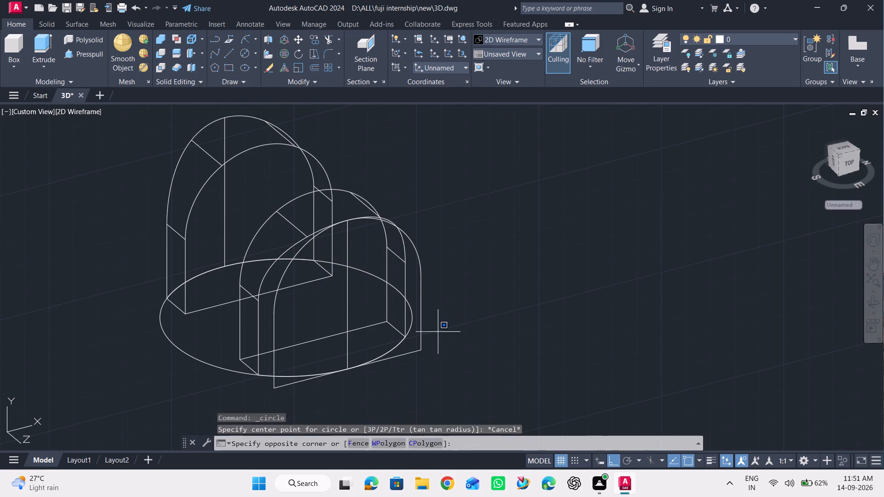
click(413, 356)
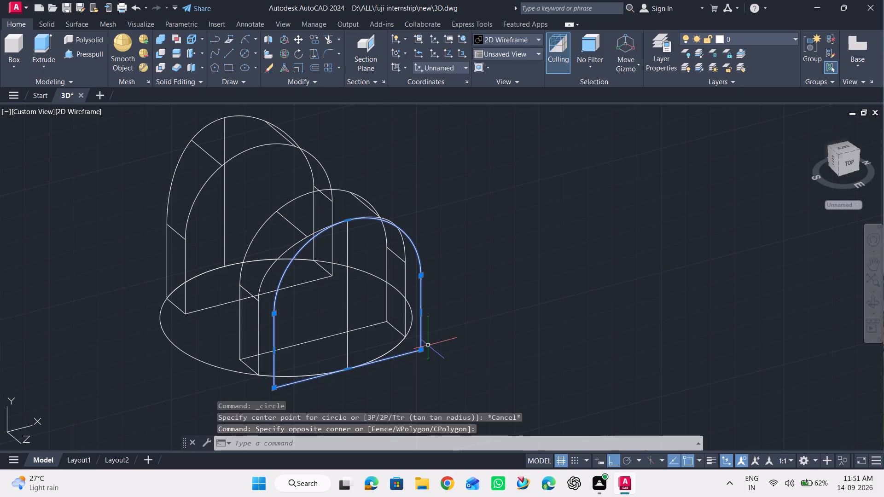
key(Delete)
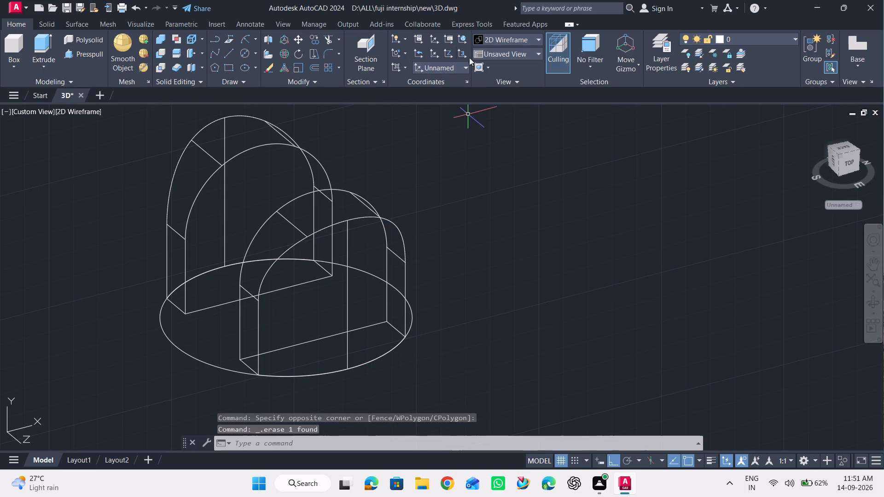
Draw a 30-long construction line straight down from the top of the front arched solid's outer curved face.
click(226, 54)
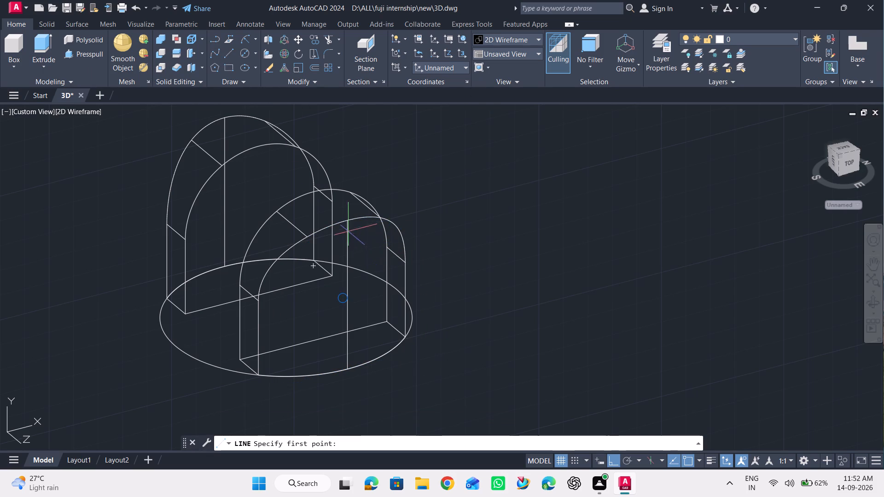
click(347, 222)
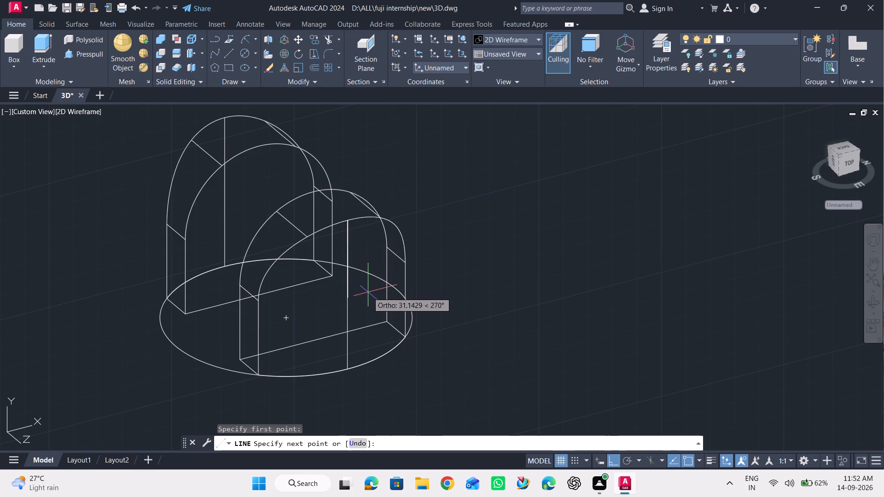
text(30)
key(Return)
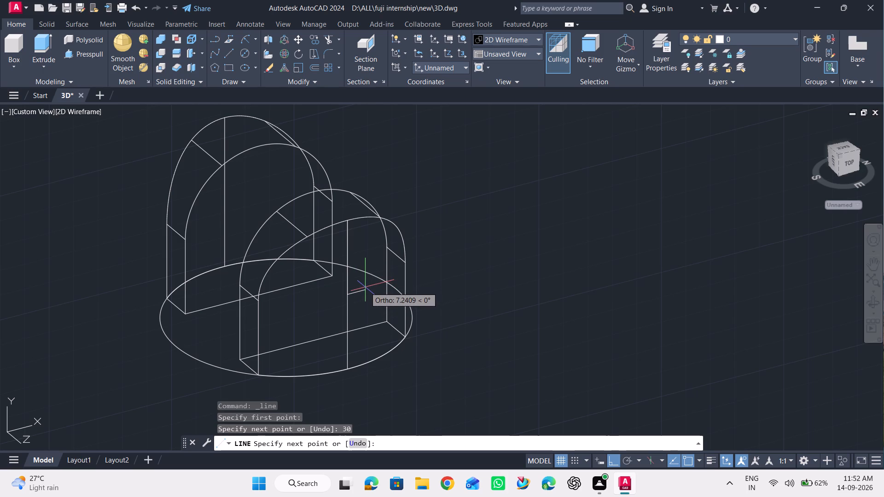
key(Escape)
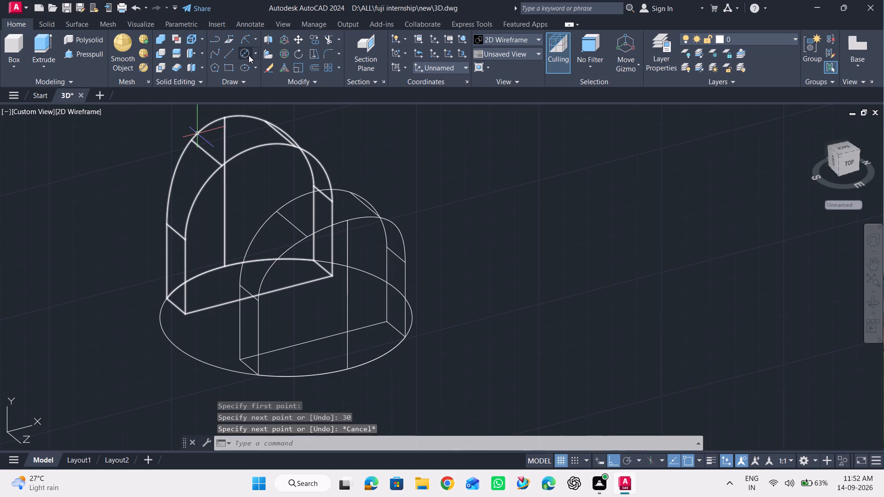
Draw a 30-diameter circle centred on the lower end of the construction line.
click(244, 55)
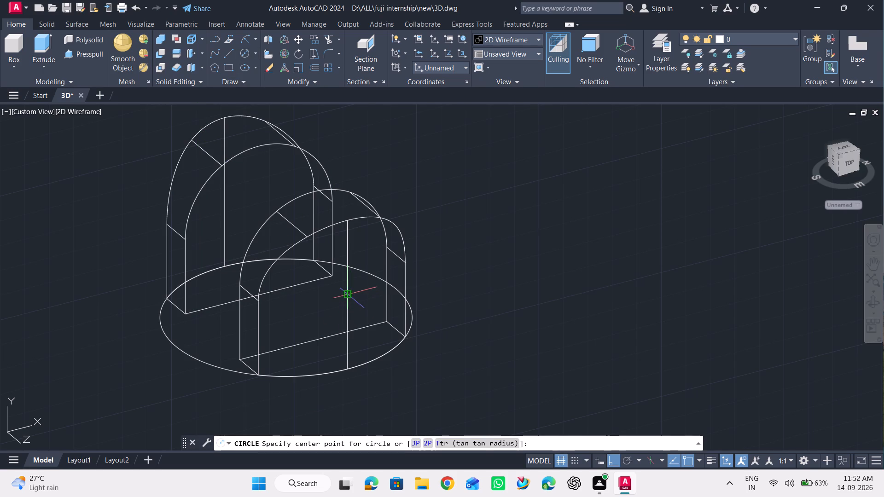
click(350, 296)
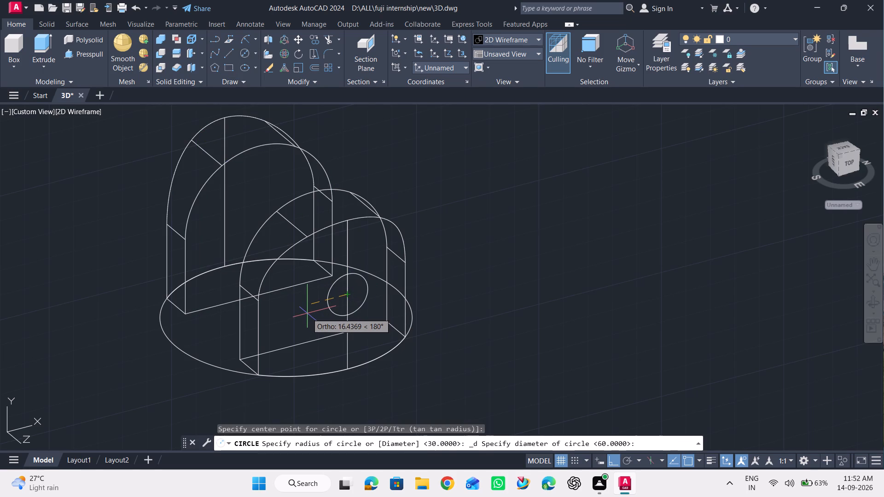
text(30)
key(Return)
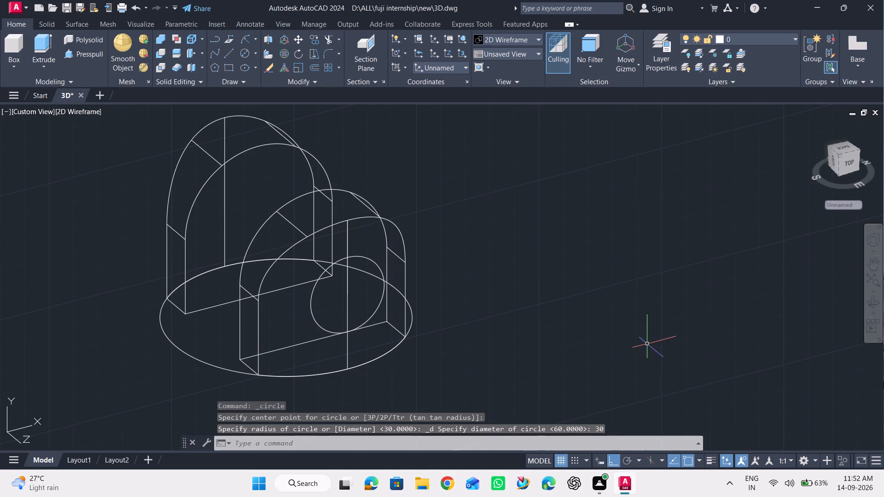
Erase the 30-long vertical construction line above the new circle's centre.
click(876, 305)
drag(582, 292, 669, 296)
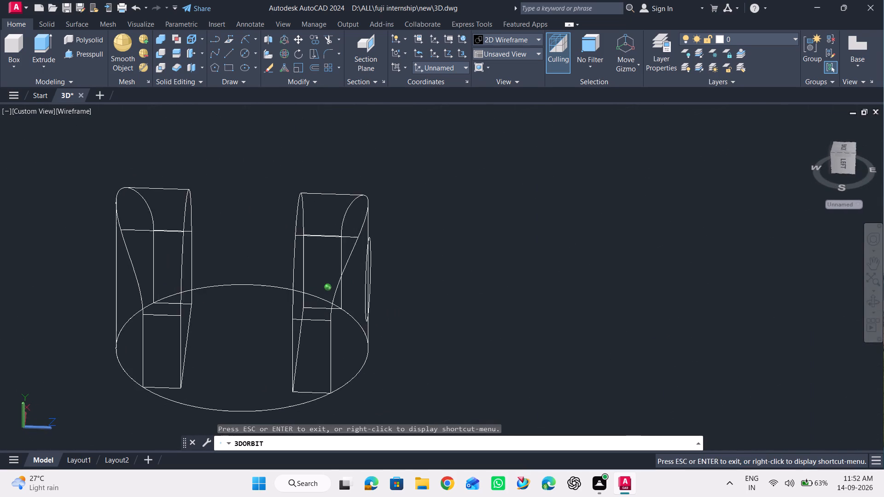
drag(669, 296, 437, 296)
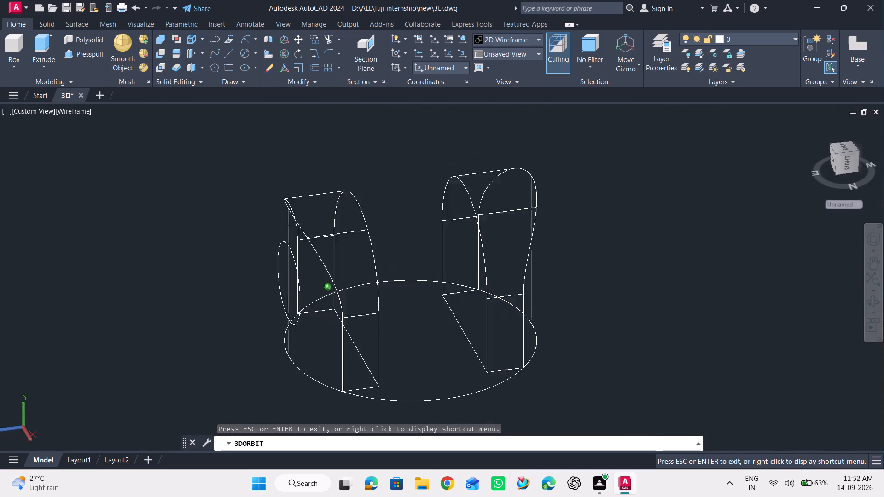
drag(437, 296, 632, 295)
key(Escape)
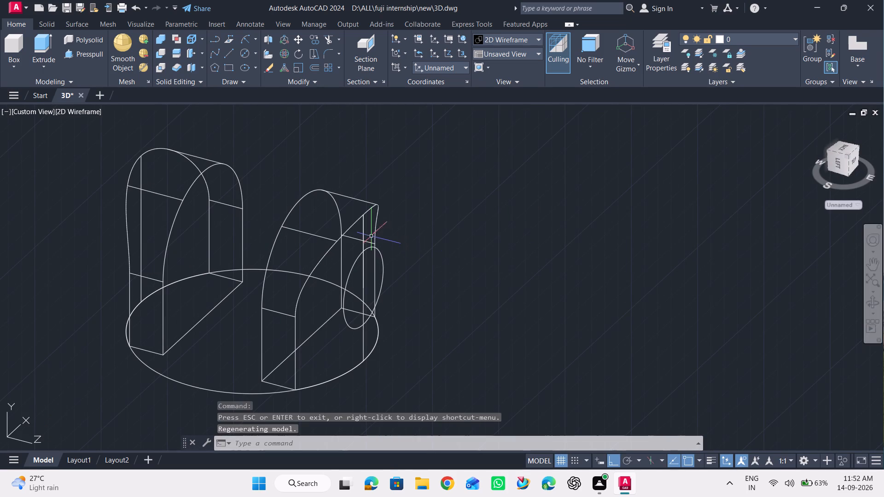
click(365, 235)
key(Delete)
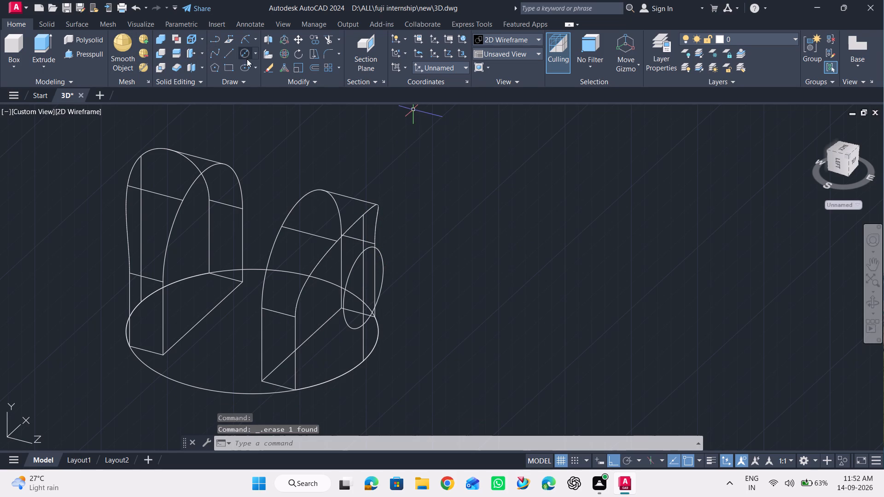
Press-pull the 30-diameter circle into a cylinder passing through both arched lugs and just beyond the far one.
click(87, 51)
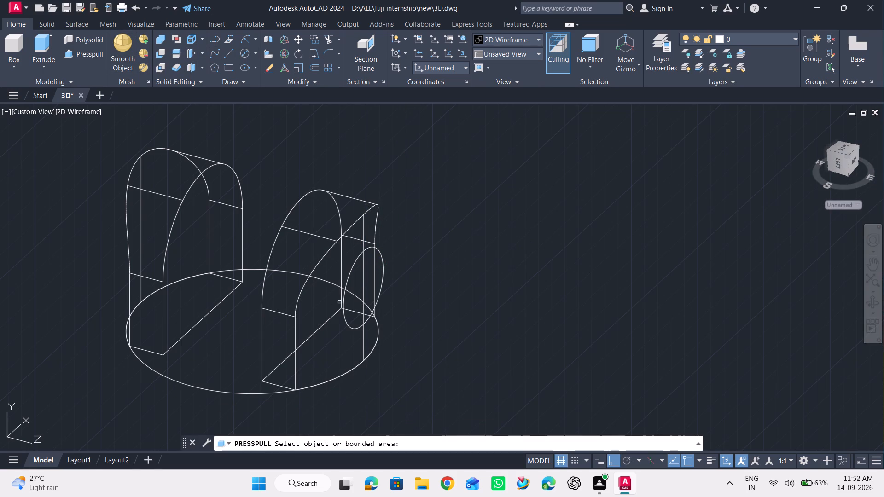
click(345, 289)
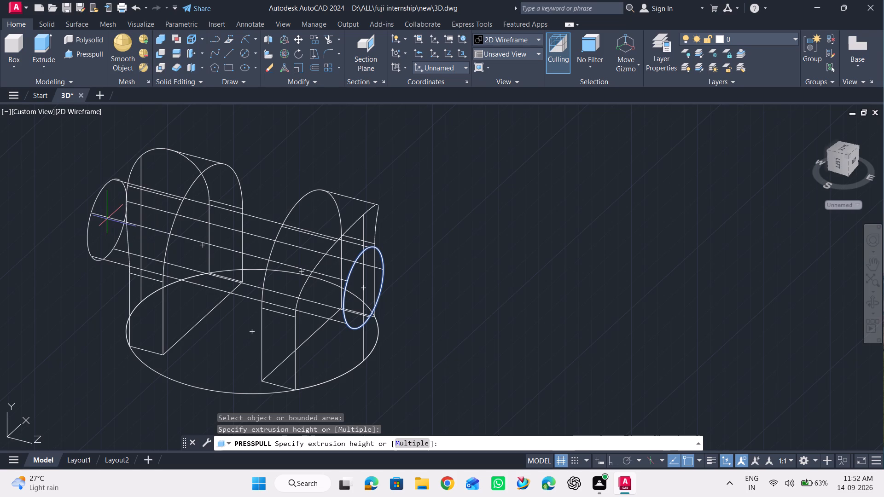
click(110, 231)
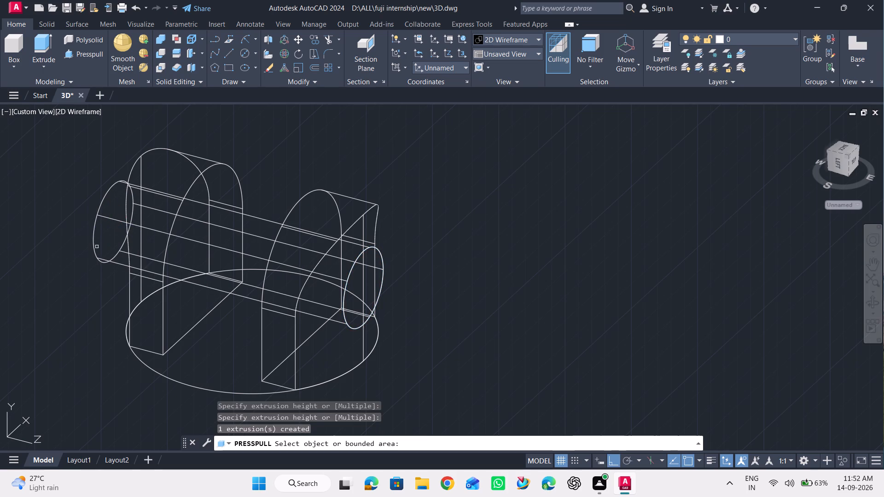
key(Escape)
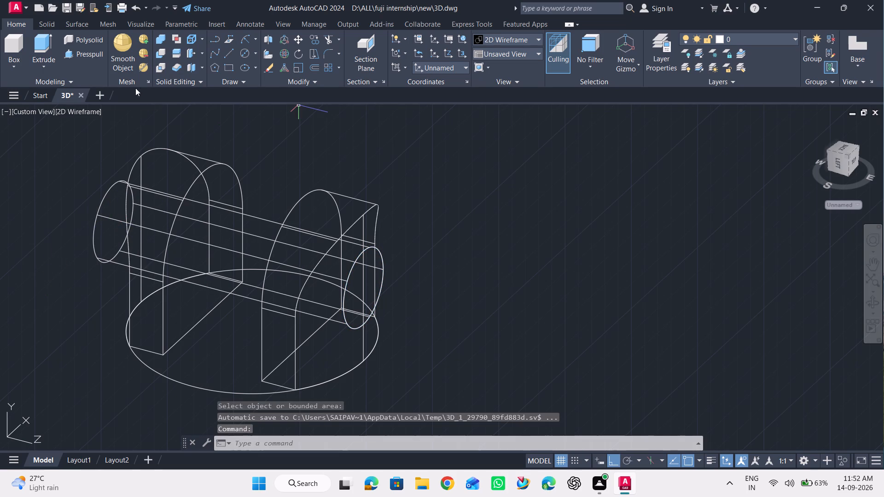
Subtract the long horizontal cylinder from both arched lugs to cut aligned through-holes.
click(159, 52)
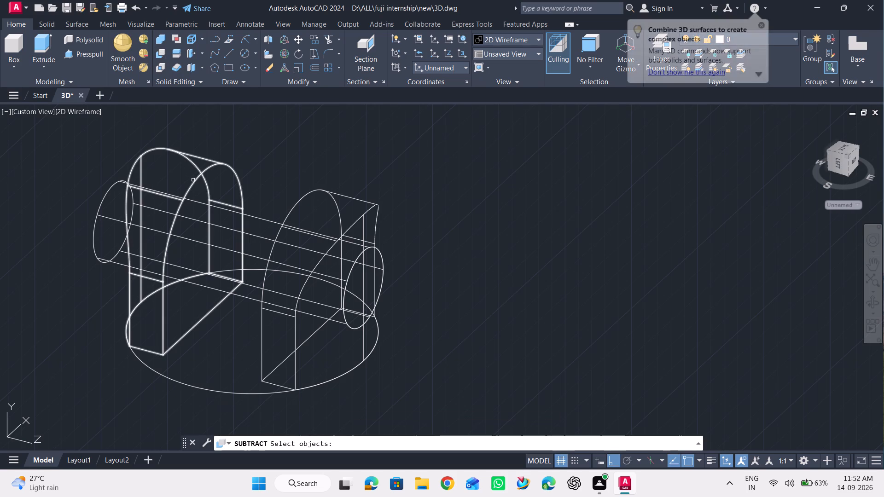
click(193, 180)
click(297, 205)
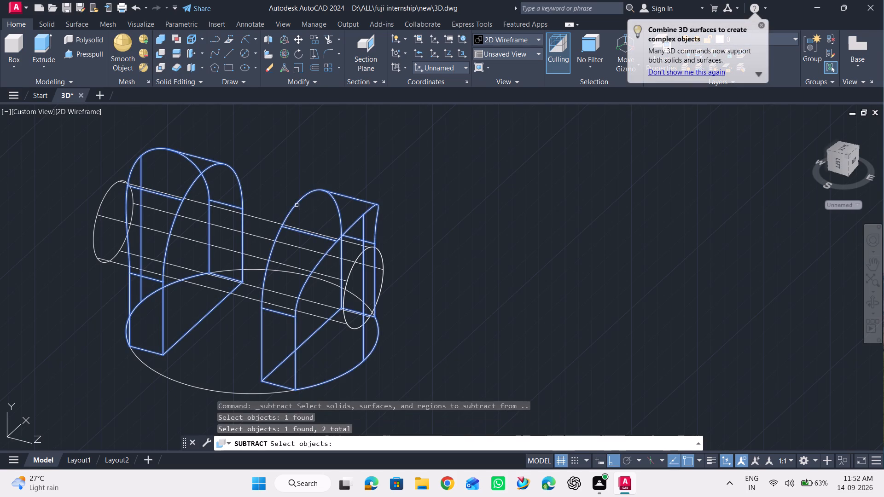
key(Return)
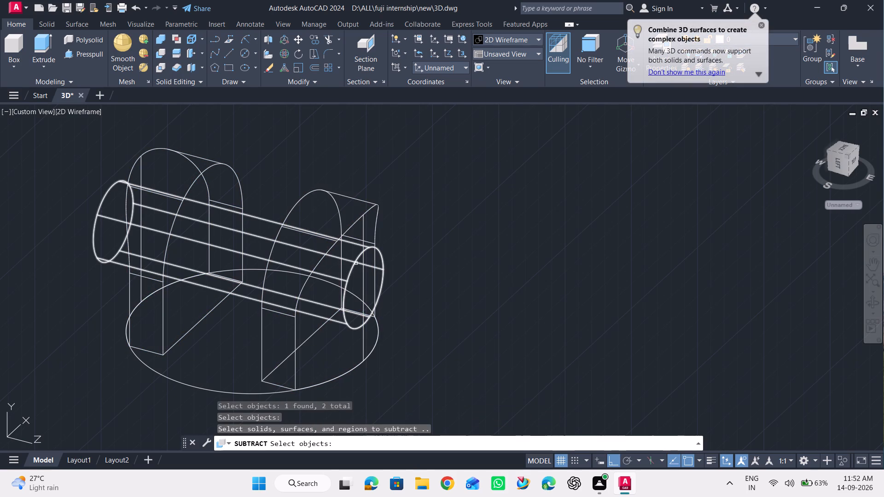
click(355, 261)
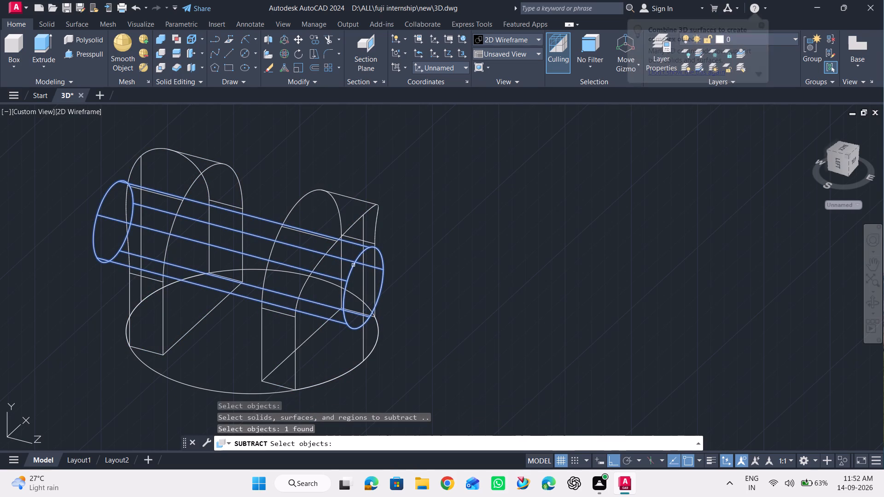
key(Return)
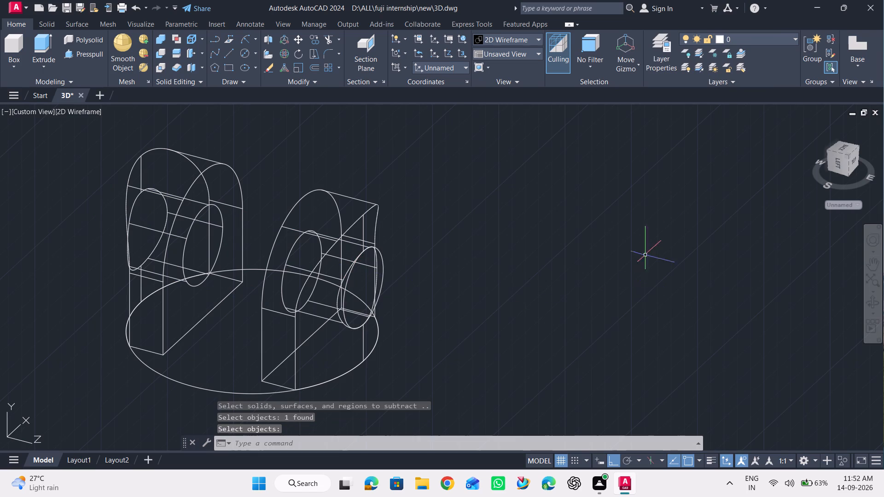
Set the visual style to Shades of Gray.
click(489, 37)
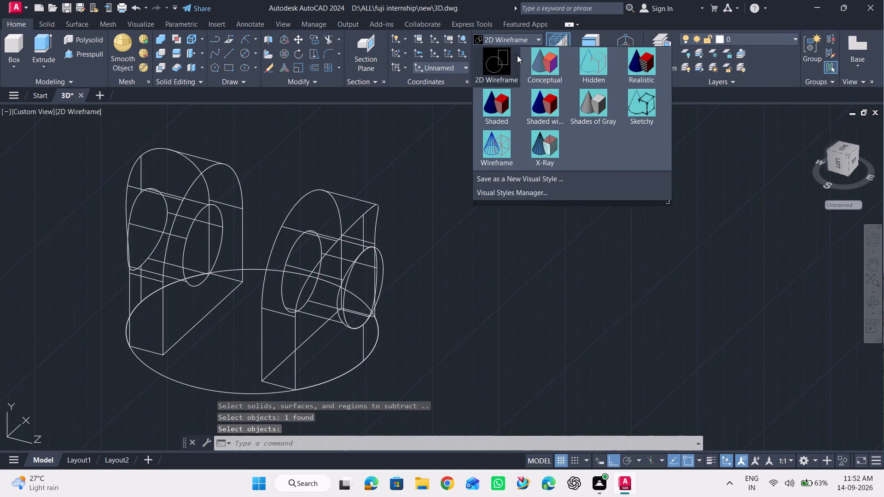
click(593, 114)
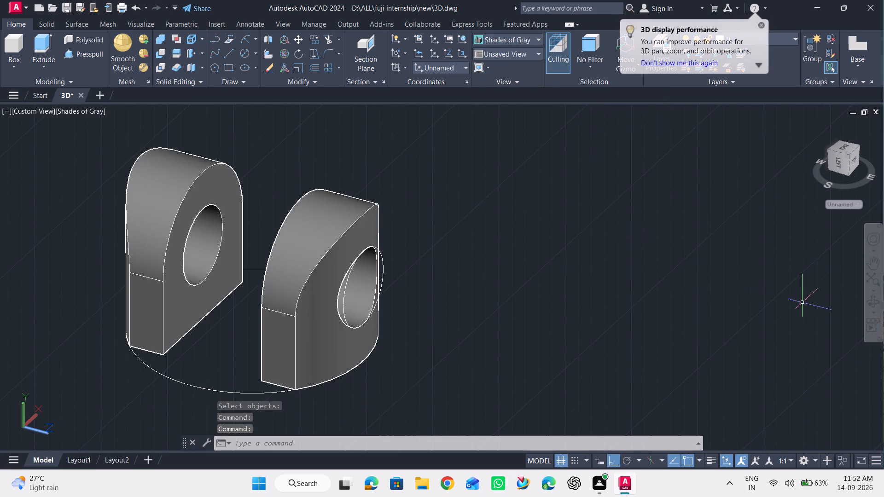
Erase the leftover 30-diameter circle in front of the front lug's hole.
click(872, 302)
drag(625, 263, 468, 236)
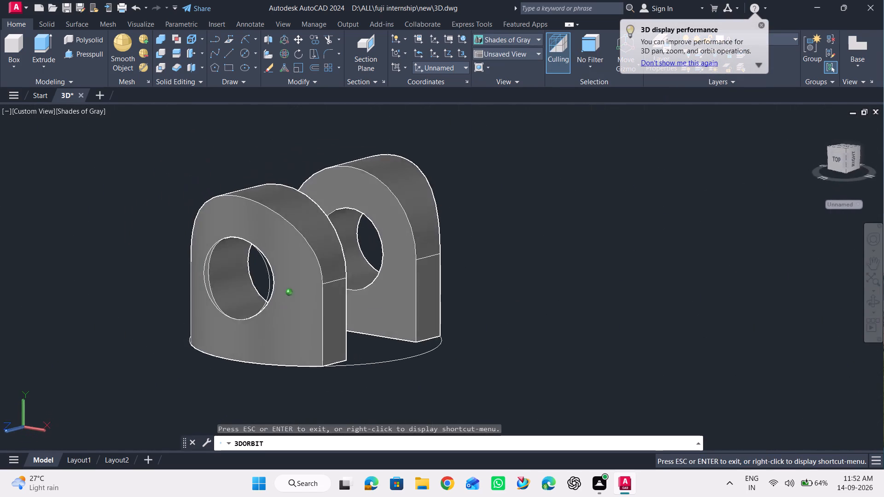
drag(468, 236, 430, 247)
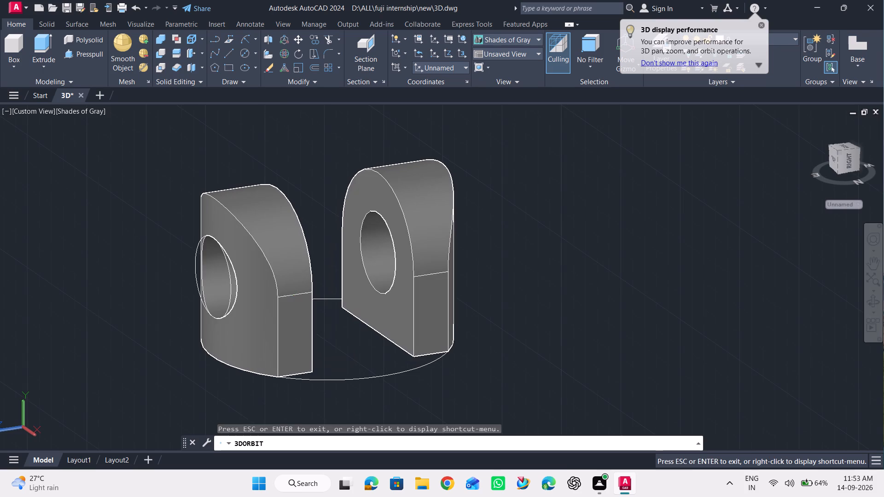
key(Escape)
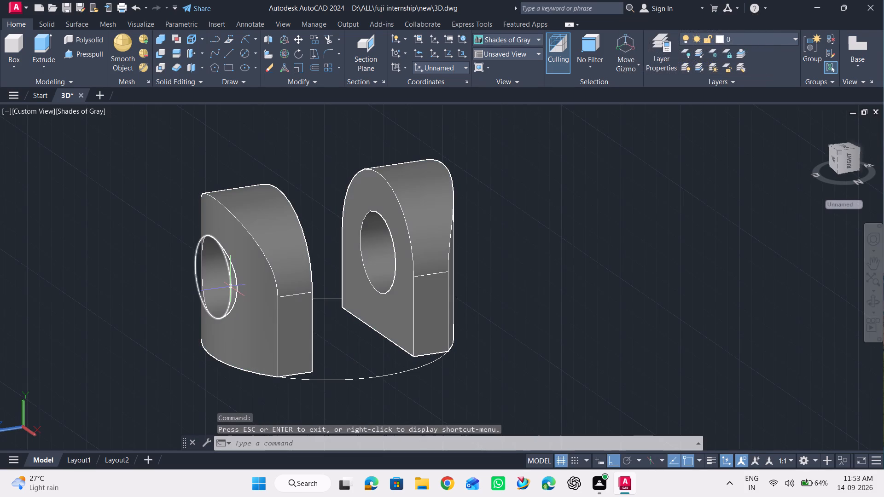
click(231, 287)
key(Delete)
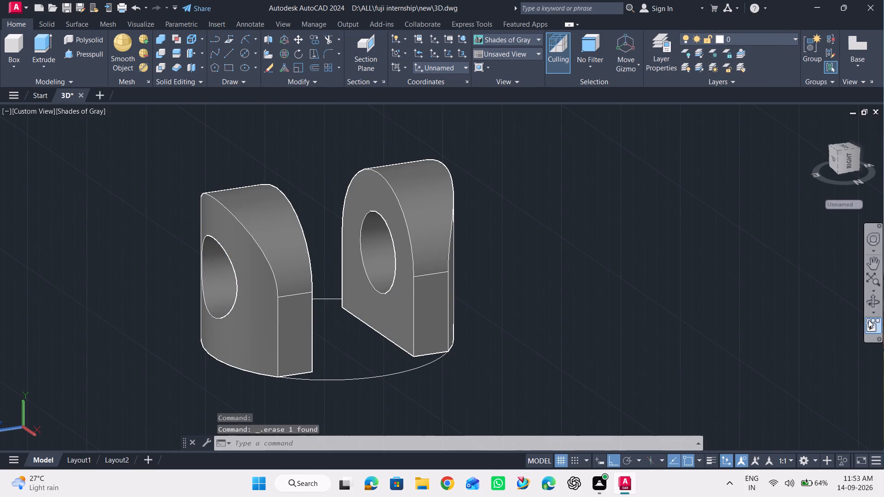
Examine the two lugs and their through-holes from several angles.
click(872, 305)
drag(564, 290, 829, 284)
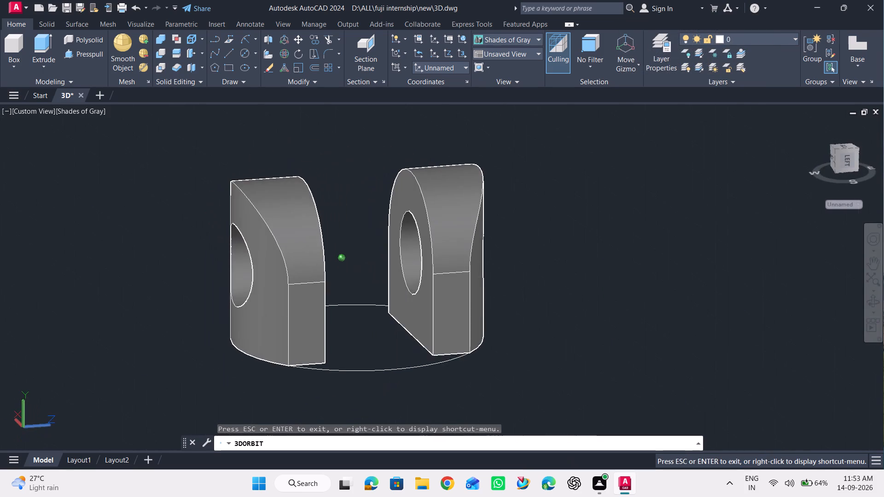
drag(829, 284, 615, 304)
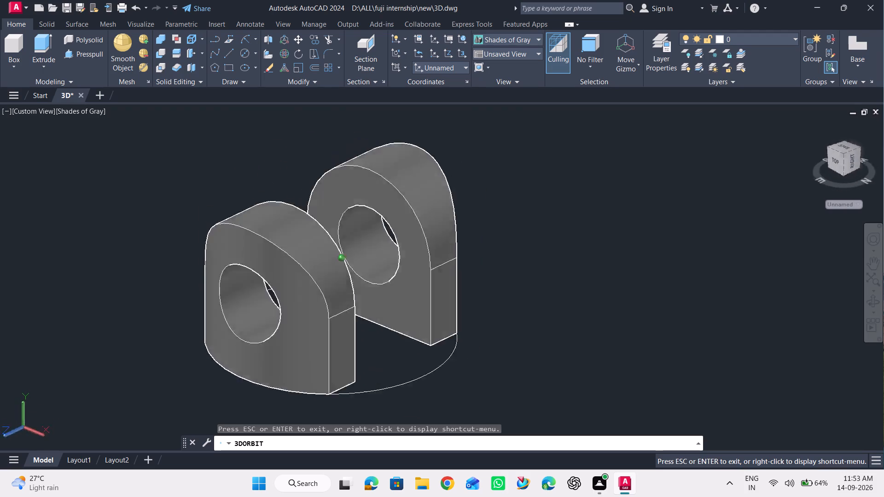
drag(615, 304, 696, 283)
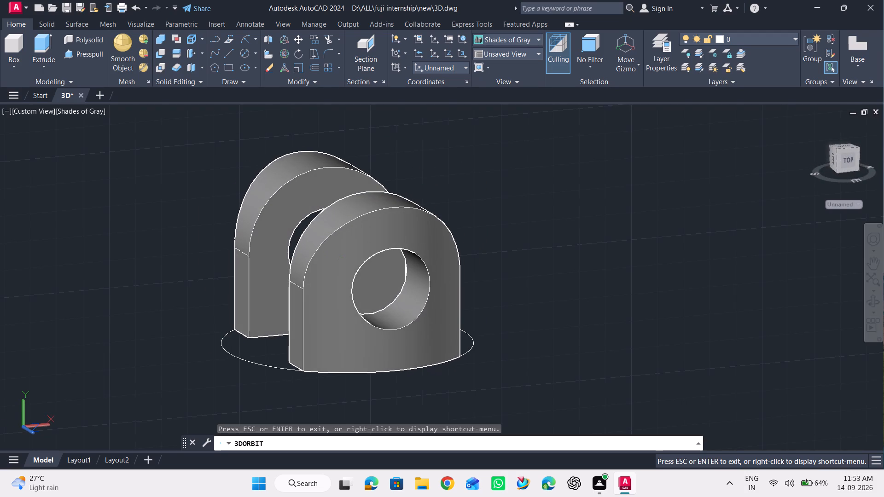
click(657, 306)
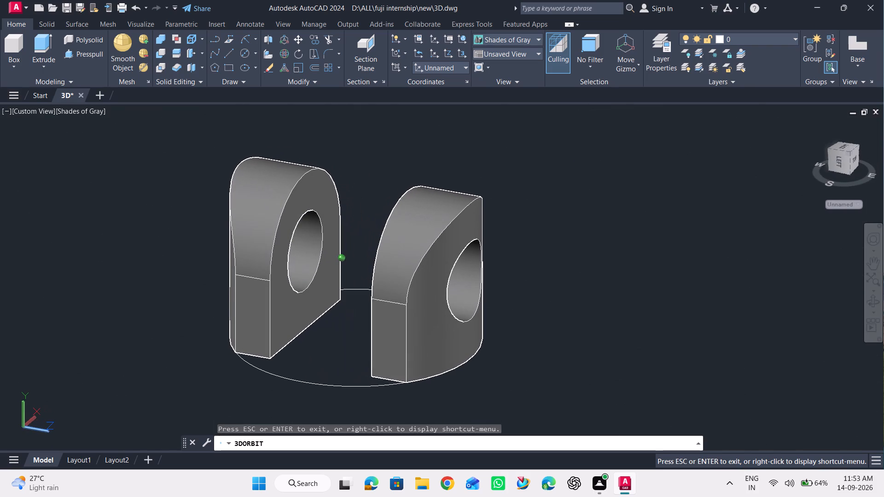
drag(725, 321, 692, 321)
key(Escape)
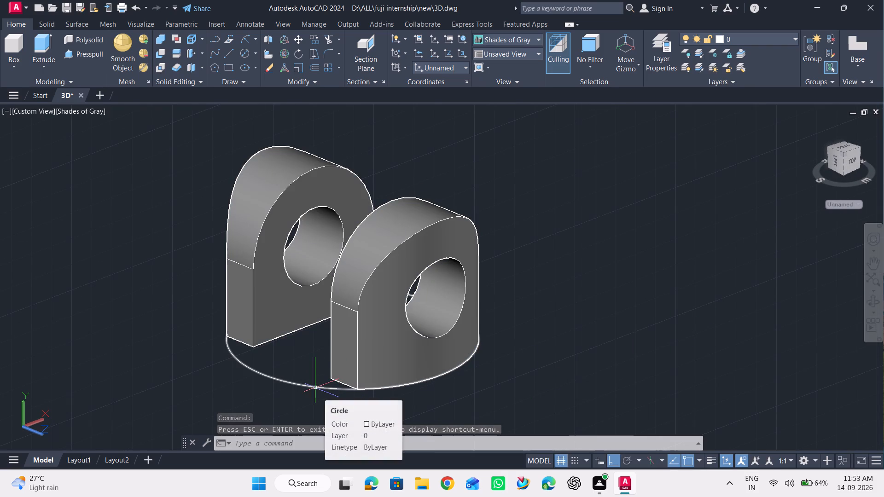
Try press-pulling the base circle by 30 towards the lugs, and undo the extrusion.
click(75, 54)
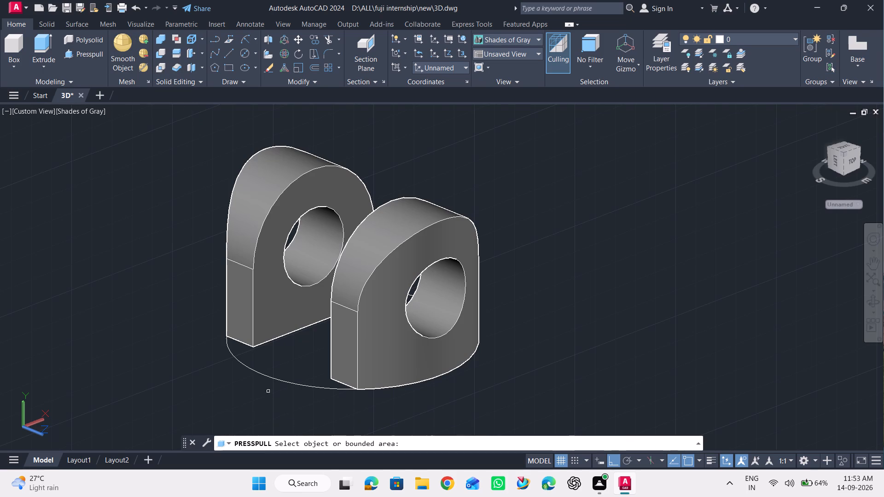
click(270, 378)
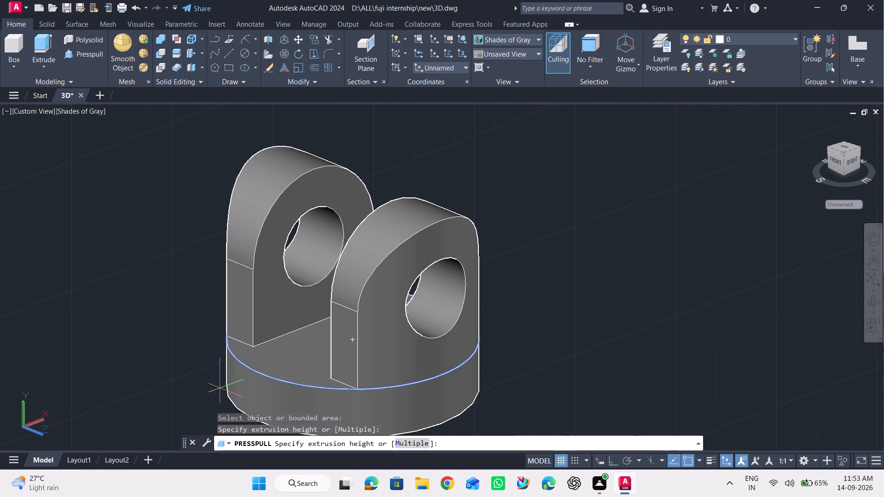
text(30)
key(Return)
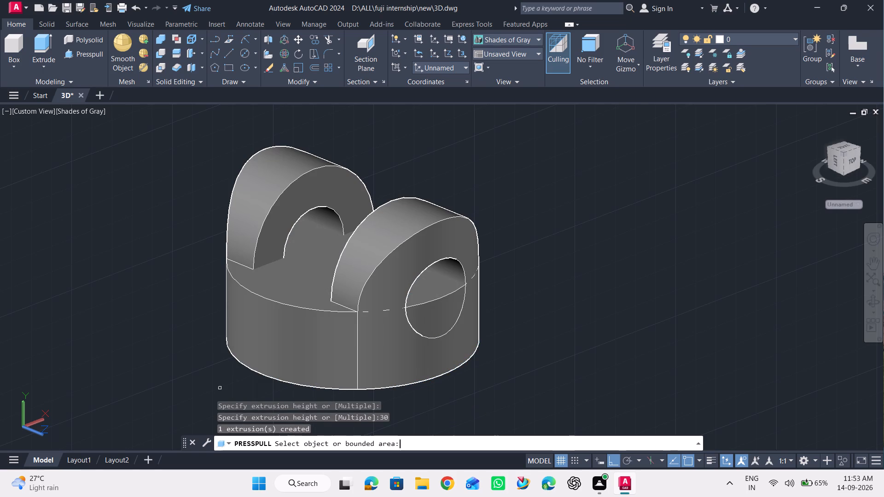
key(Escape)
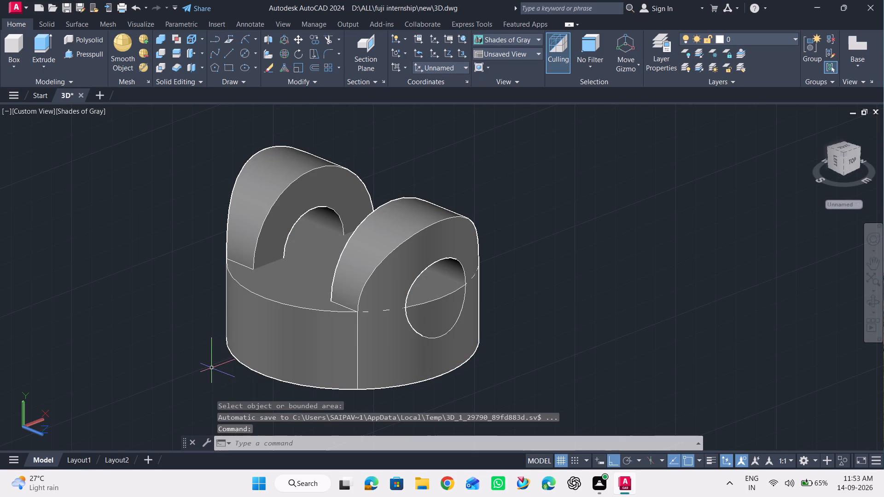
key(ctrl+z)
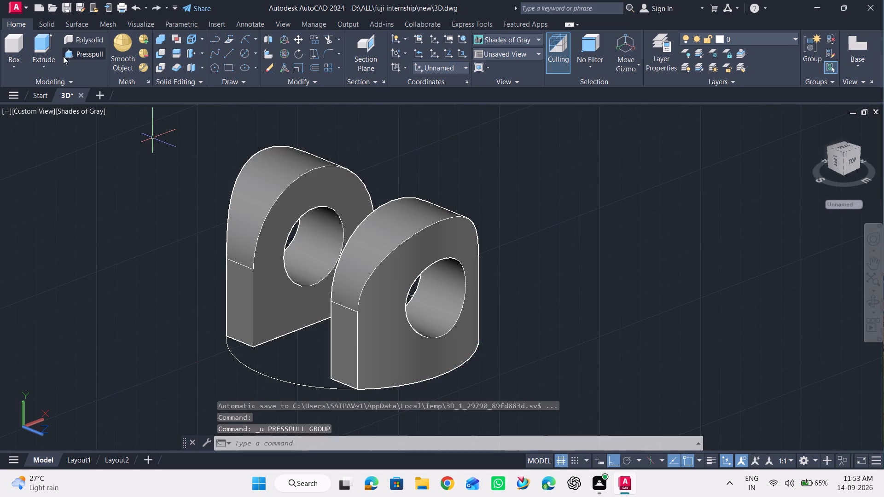
Press-pull the base circle by -30 to form a cylindrical base below the lugs.
click(77, 48)
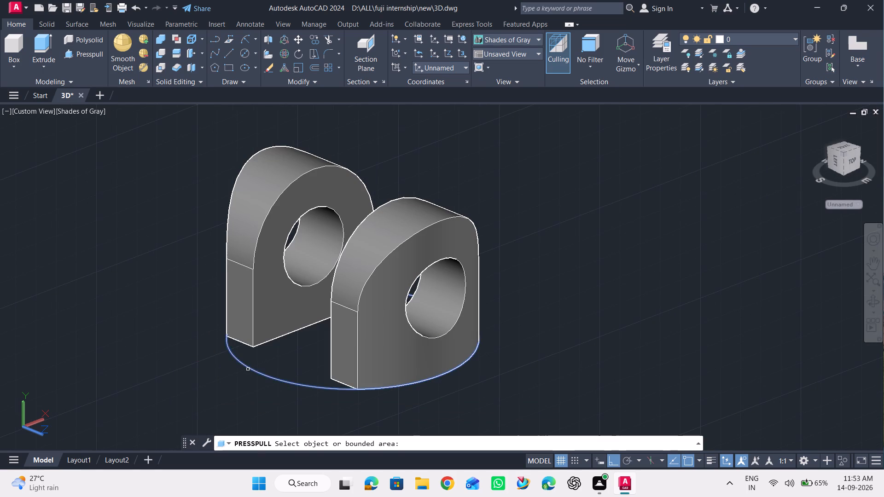
click(248, 368)
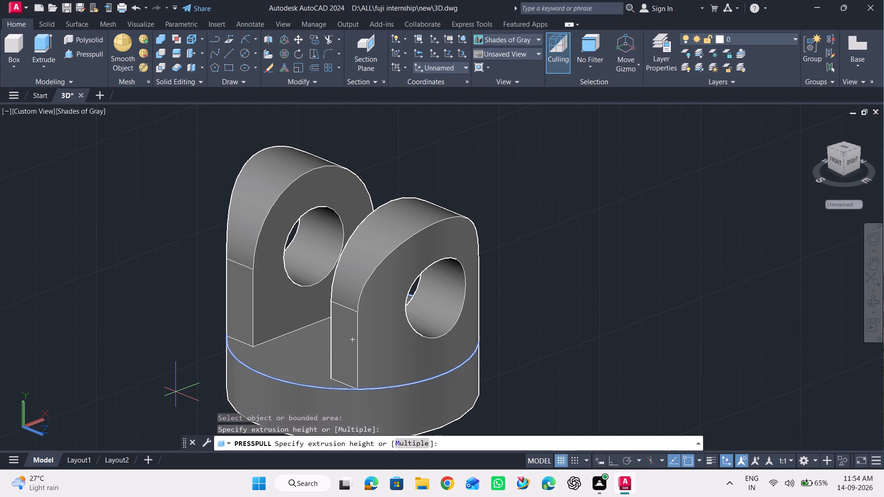
text(-30)
key(Return)
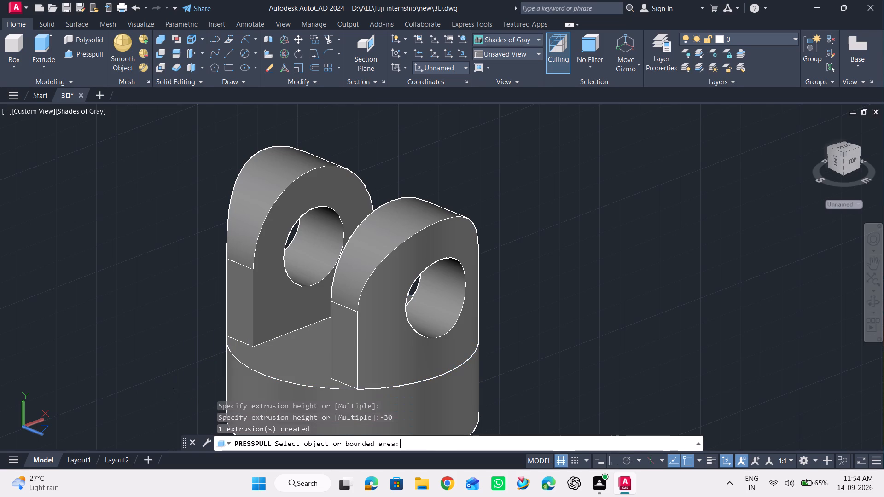
key(Escape)
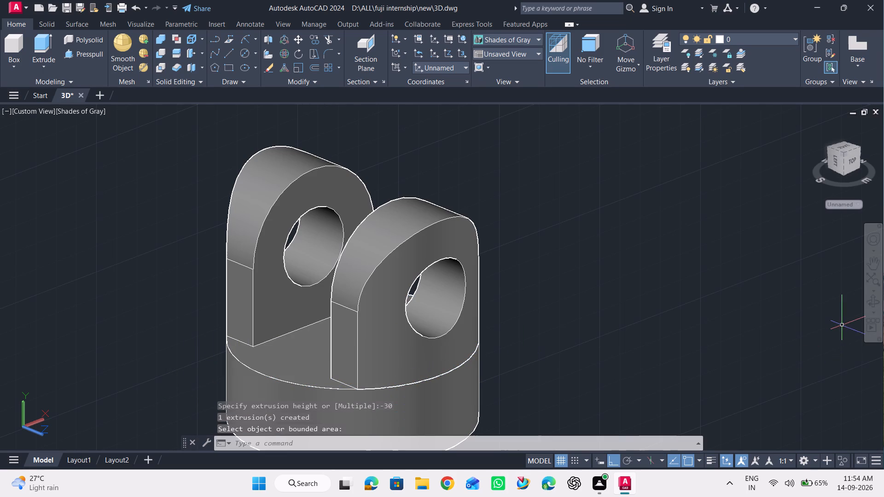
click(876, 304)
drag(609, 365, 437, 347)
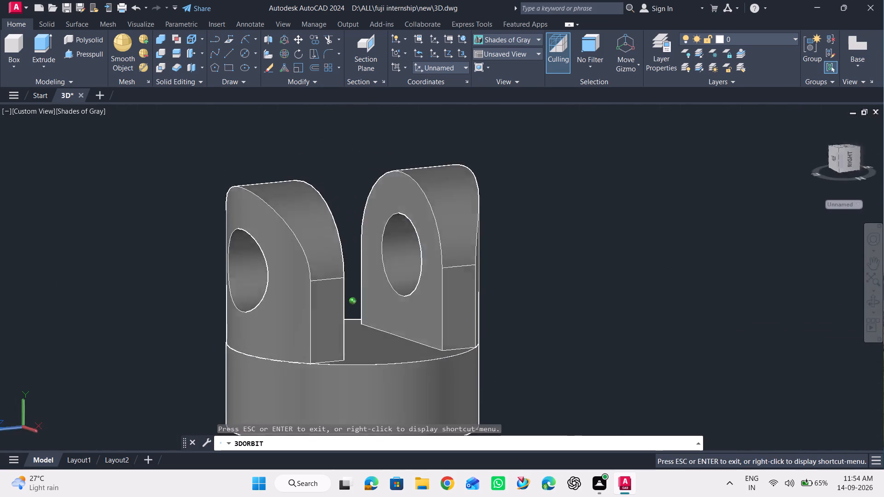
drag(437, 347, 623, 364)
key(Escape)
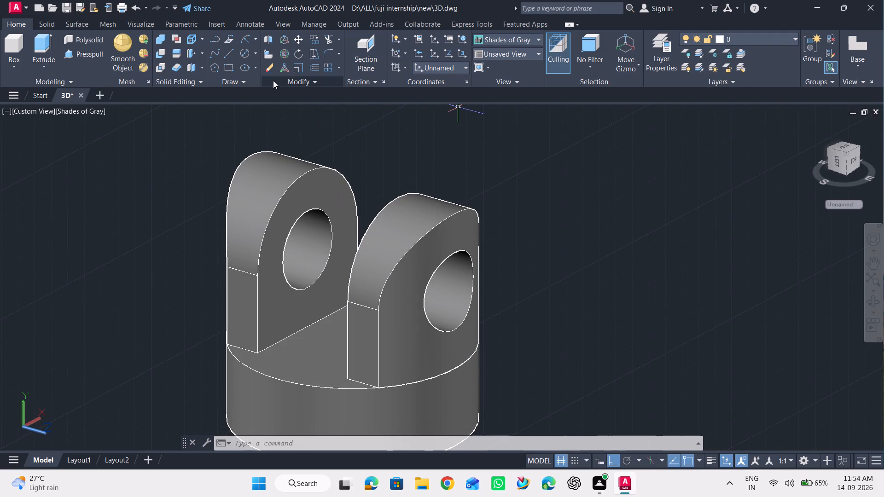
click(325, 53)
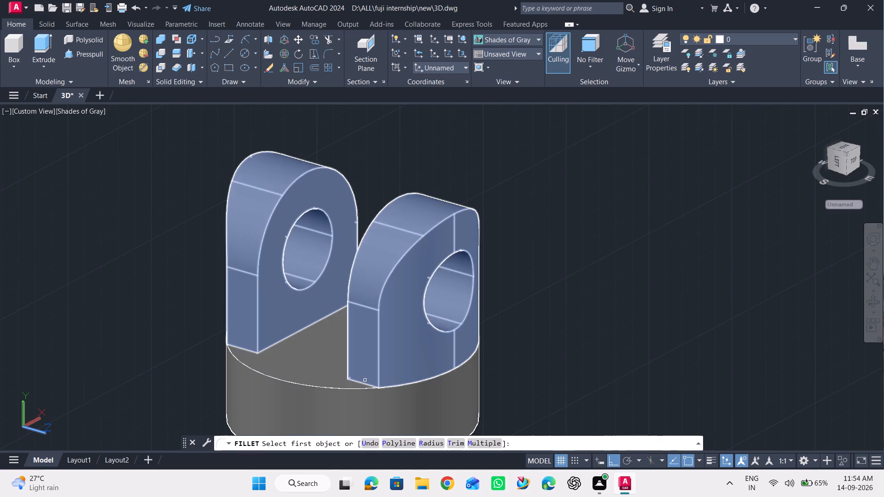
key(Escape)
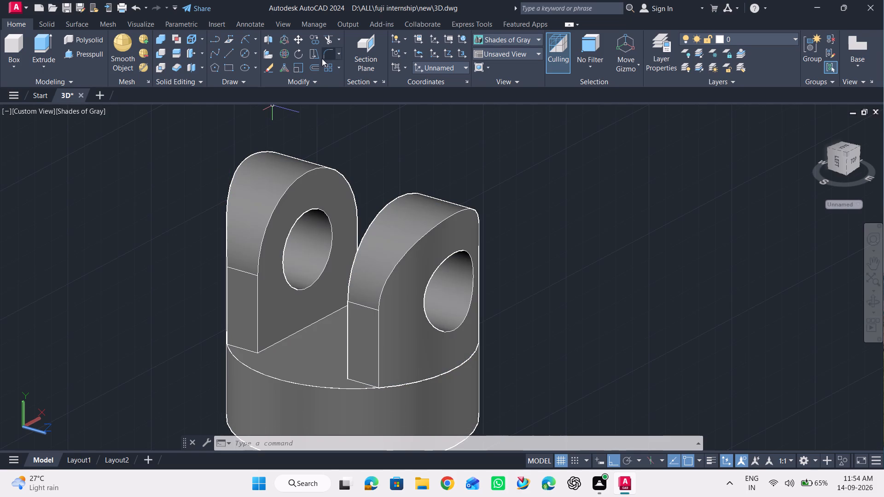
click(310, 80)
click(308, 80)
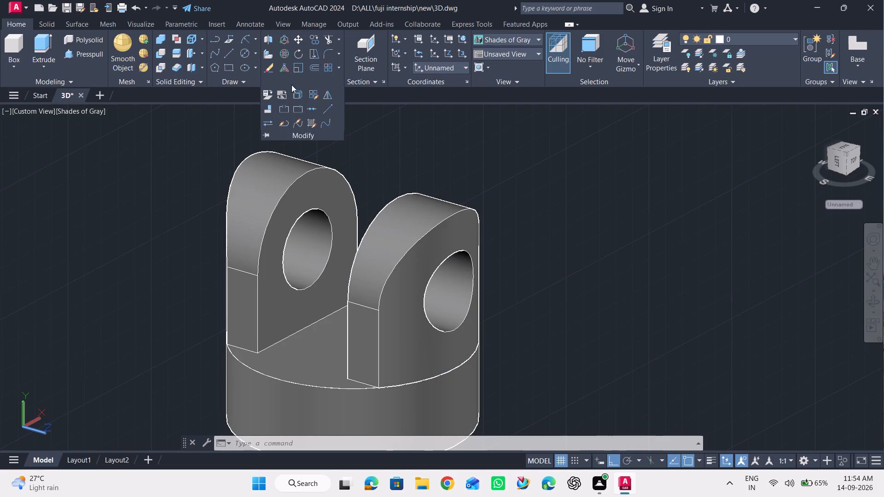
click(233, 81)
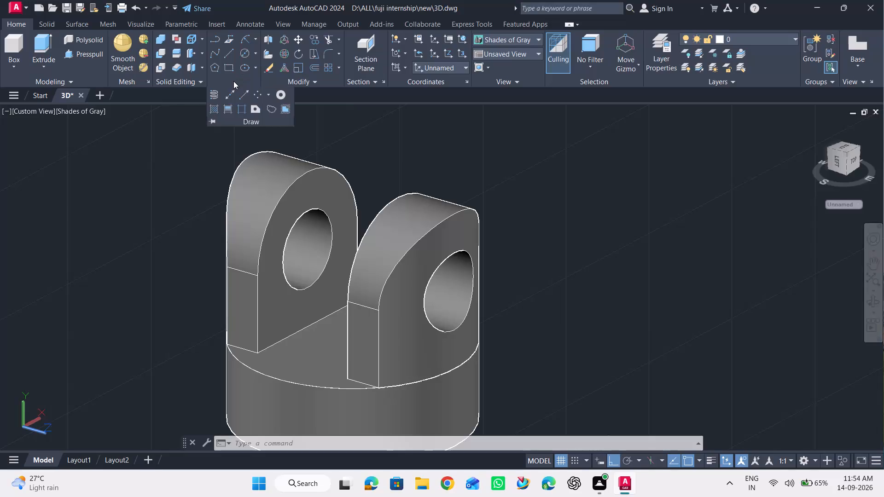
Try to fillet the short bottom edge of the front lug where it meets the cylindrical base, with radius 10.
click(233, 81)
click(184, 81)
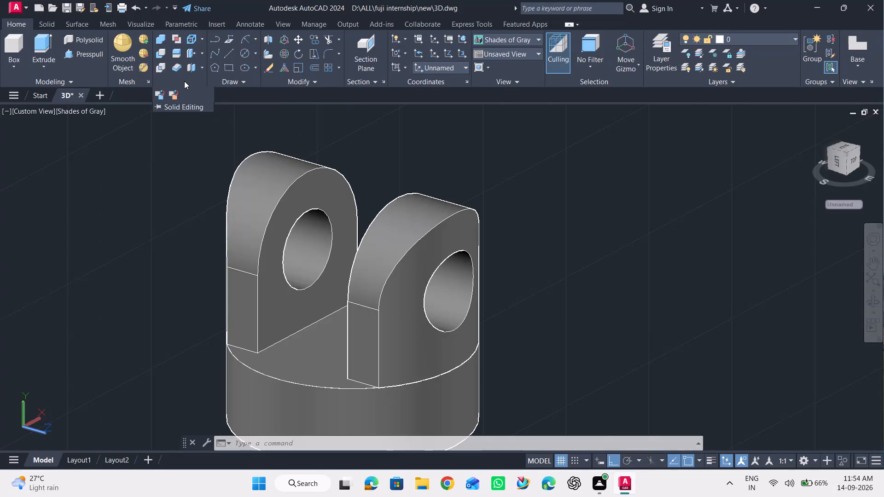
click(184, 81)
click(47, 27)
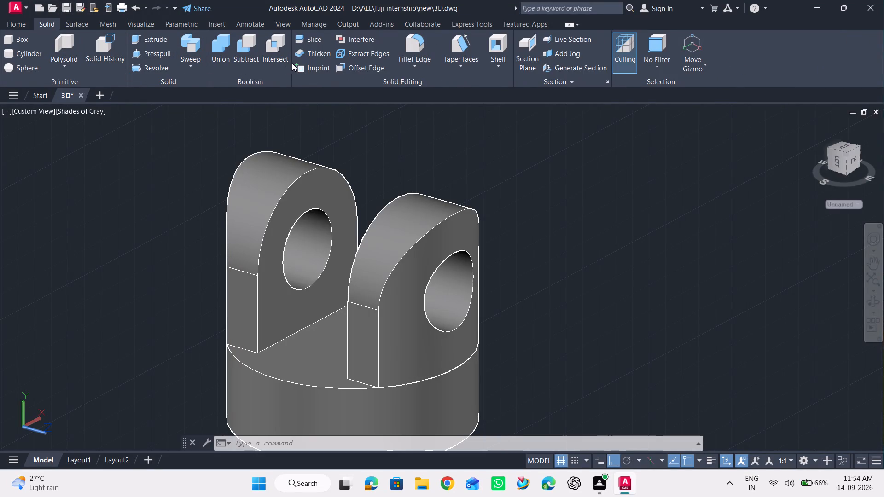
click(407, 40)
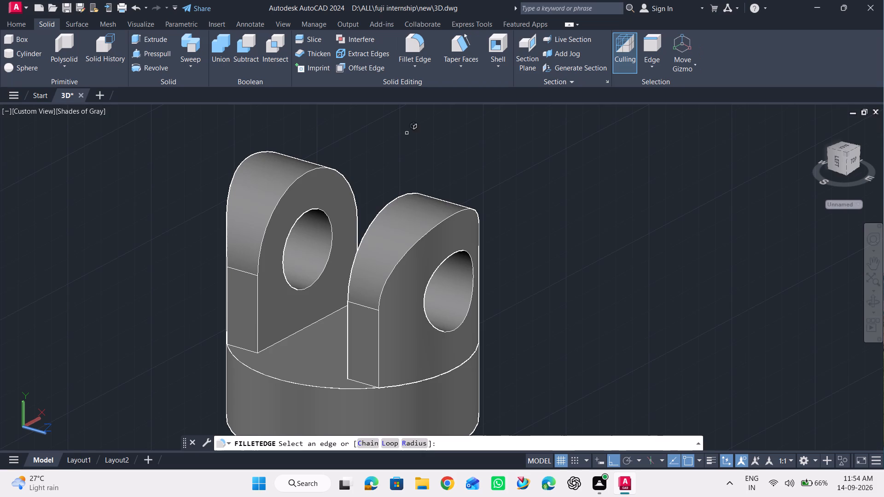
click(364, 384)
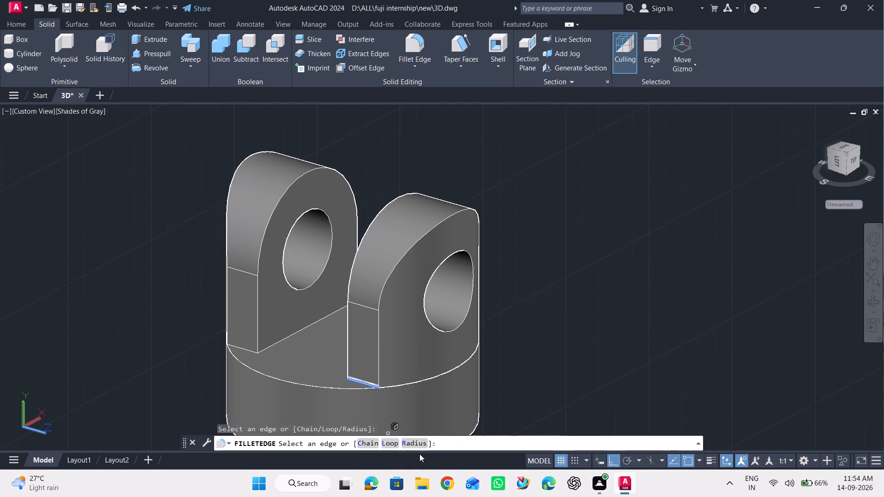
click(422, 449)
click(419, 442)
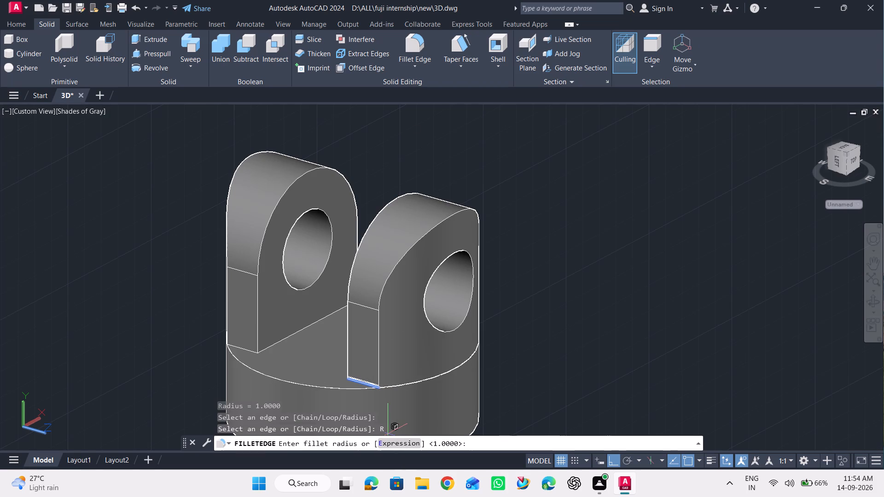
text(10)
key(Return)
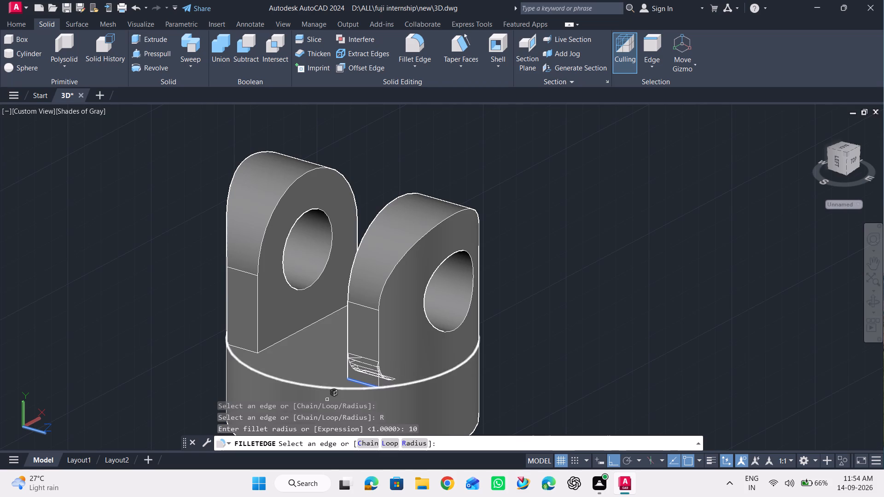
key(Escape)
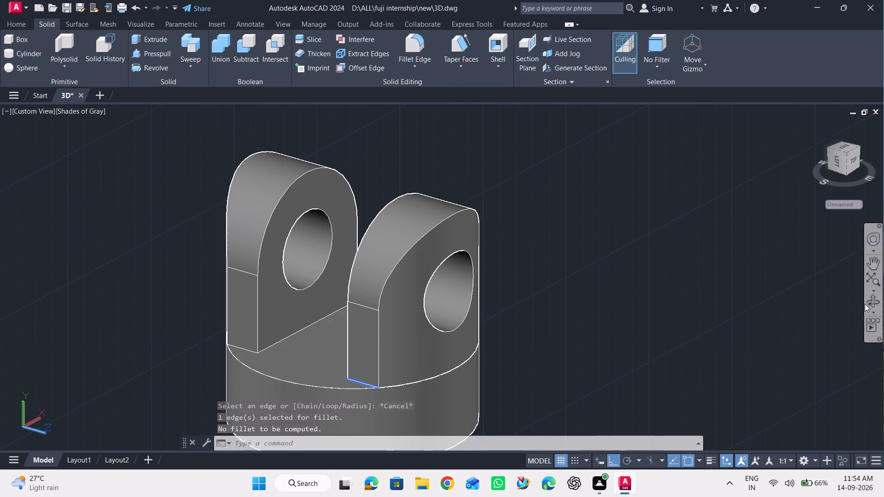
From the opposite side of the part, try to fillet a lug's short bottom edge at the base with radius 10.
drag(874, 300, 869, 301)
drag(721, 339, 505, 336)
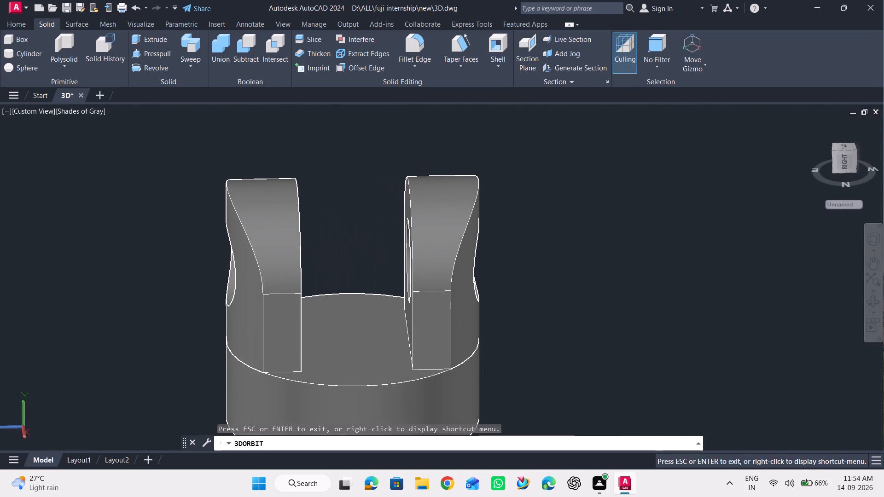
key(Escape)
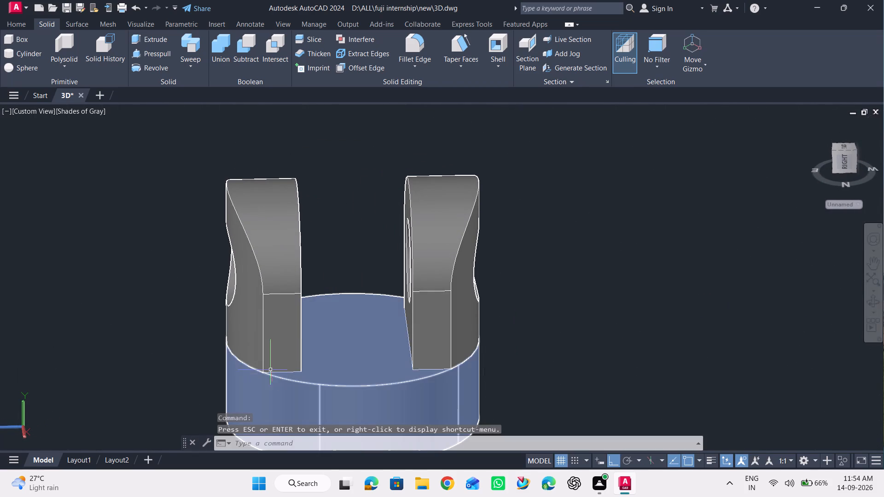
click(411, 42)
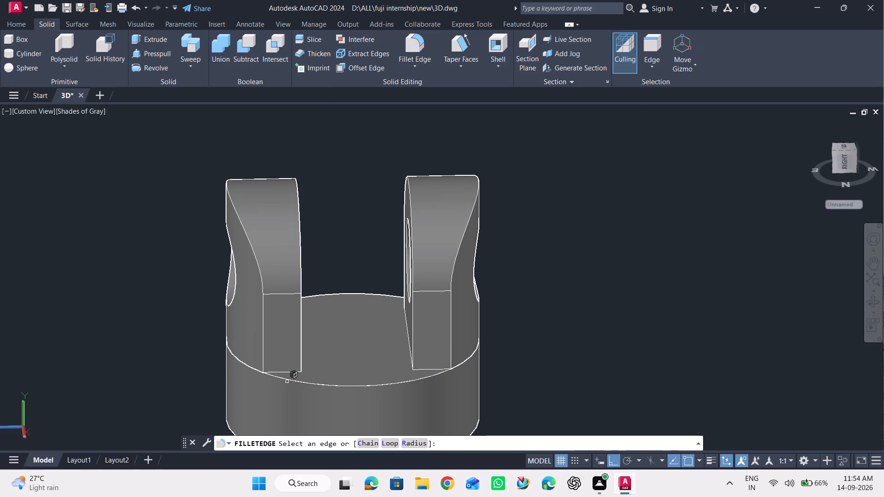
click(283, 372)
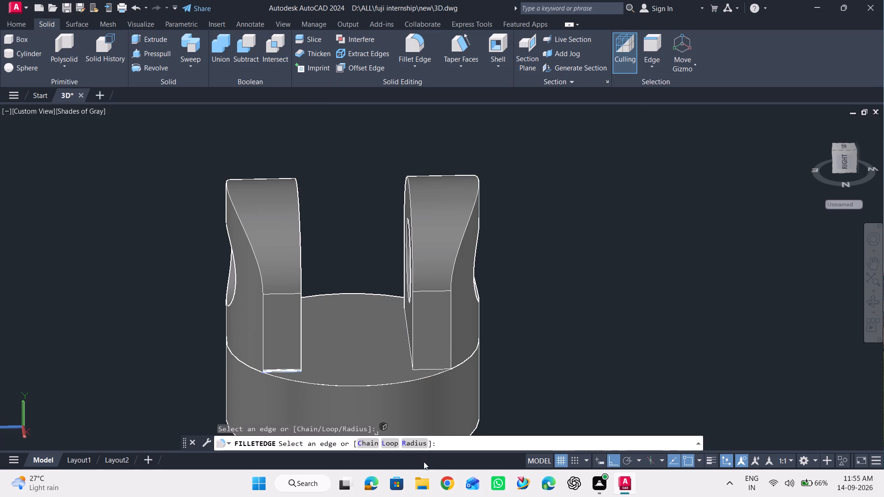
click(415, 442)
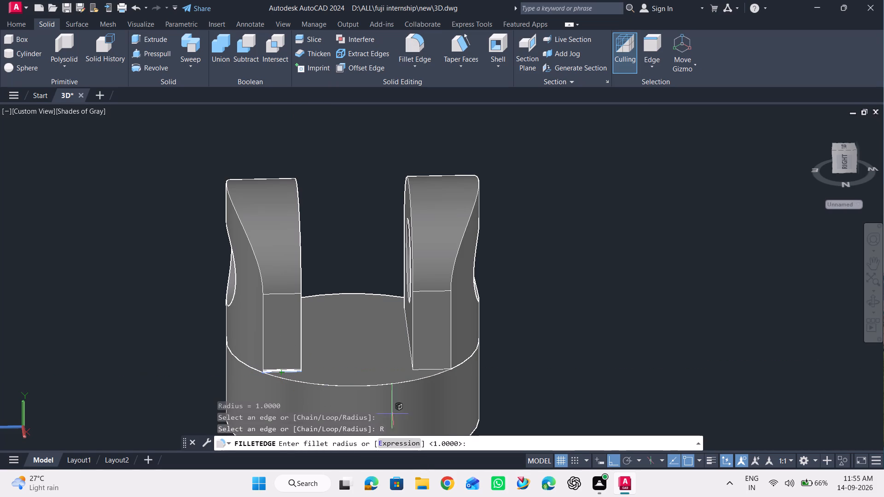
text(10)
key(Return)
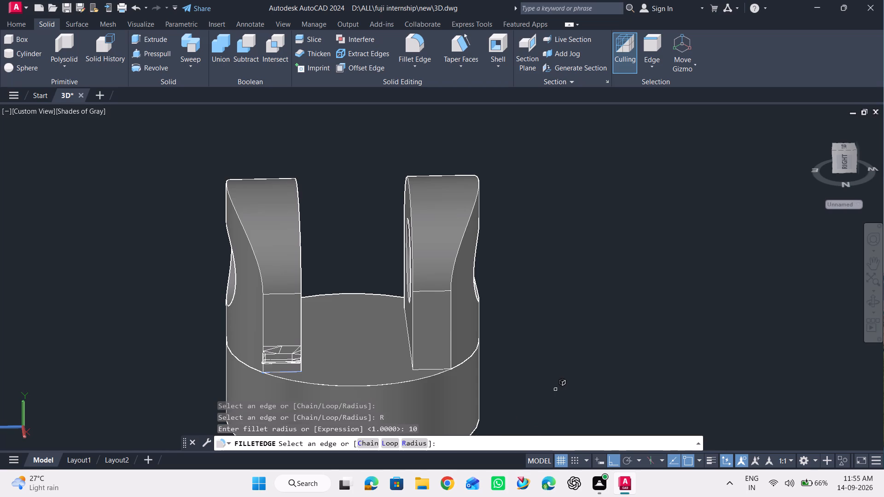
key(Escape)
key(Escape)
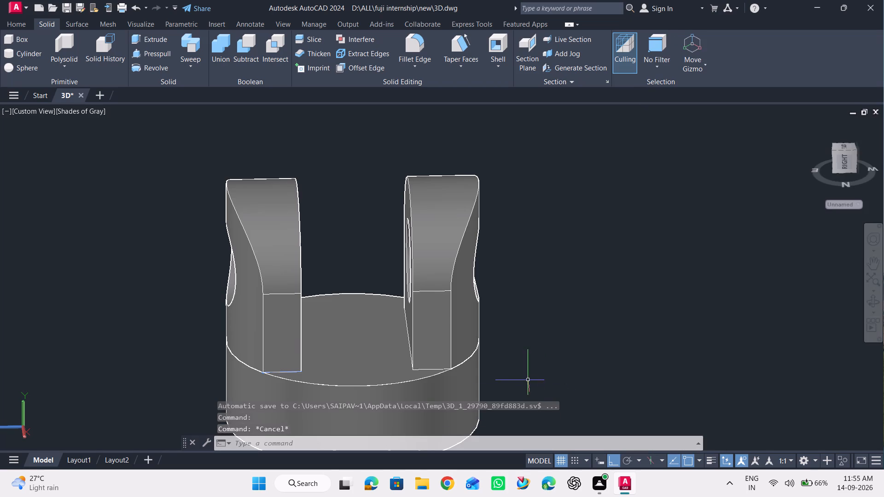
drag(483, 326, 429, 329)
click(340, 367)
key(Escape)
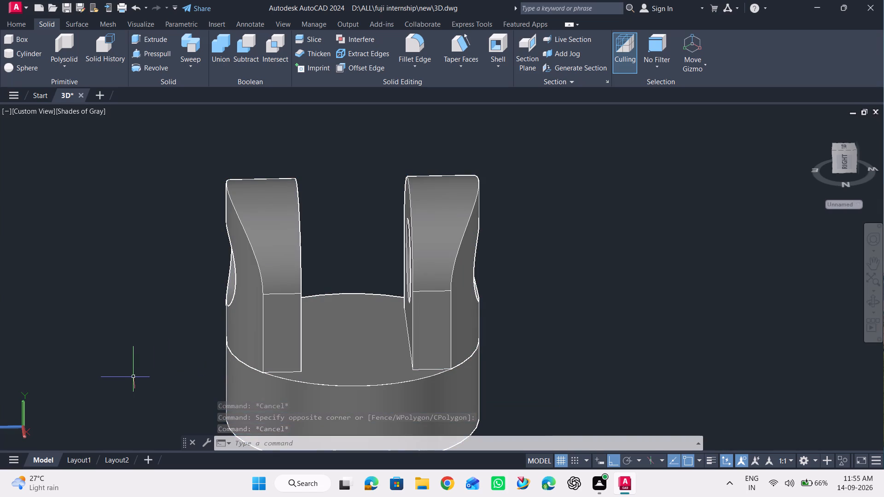
Union the cylindrical base and the lug body into a single solid.
scroll(227, 322, down, 1)
drag(428, 320, 370, 323)
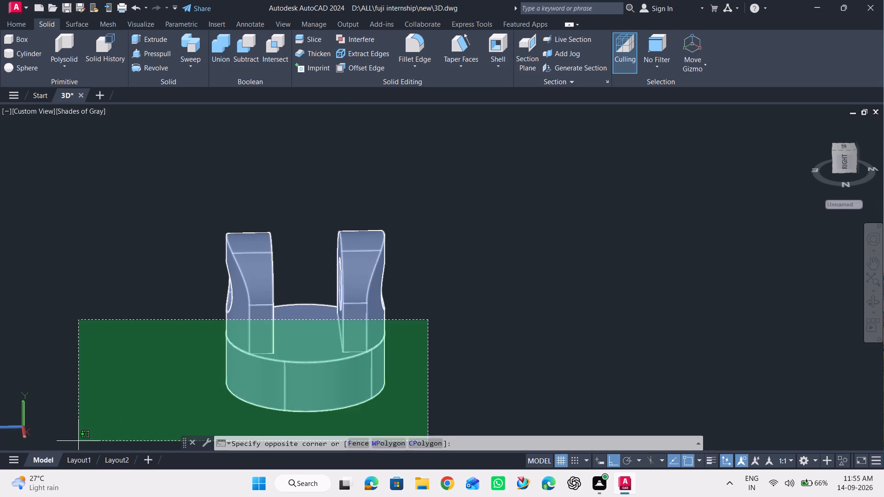
click(79, 441)
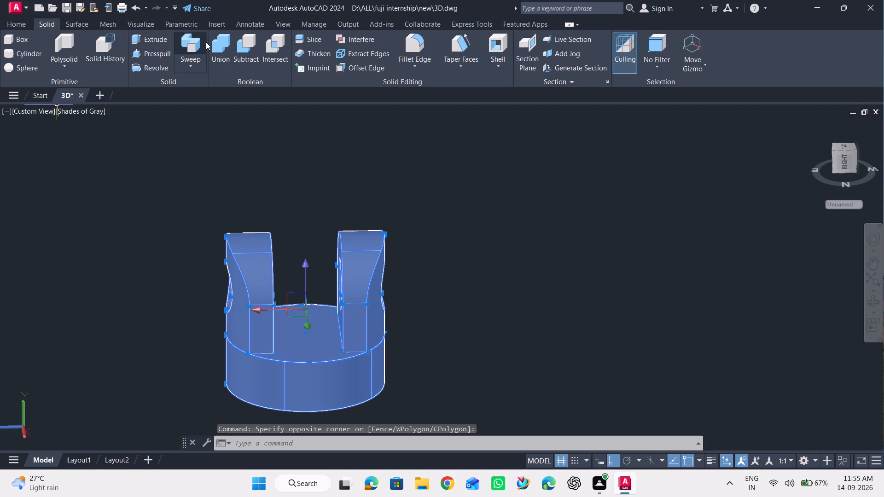
click(223, 45)
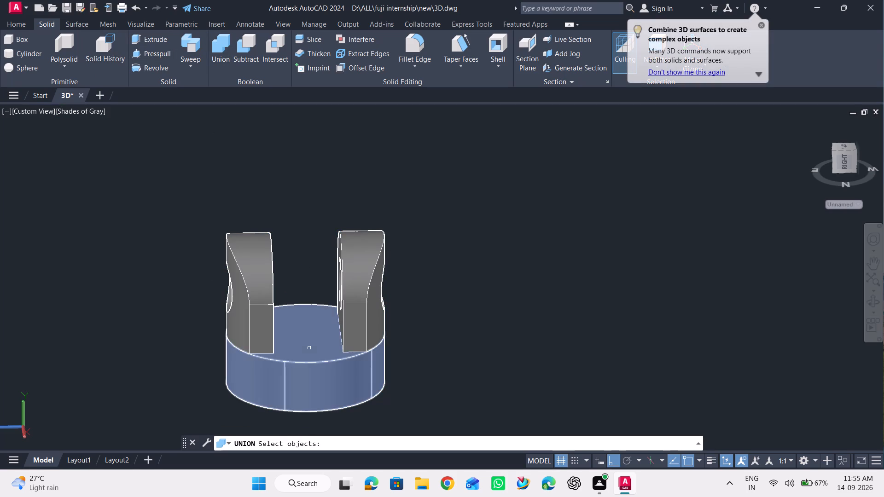
click(237, 372)
click(254, 329)
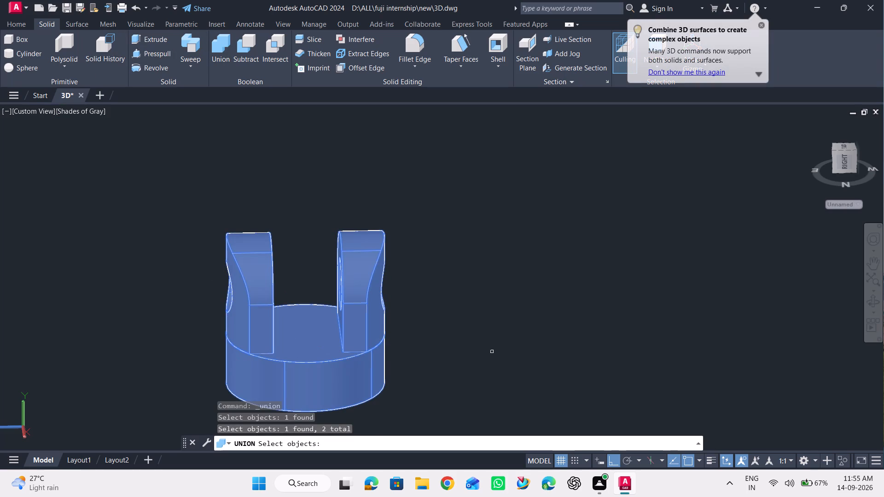
key(Return)
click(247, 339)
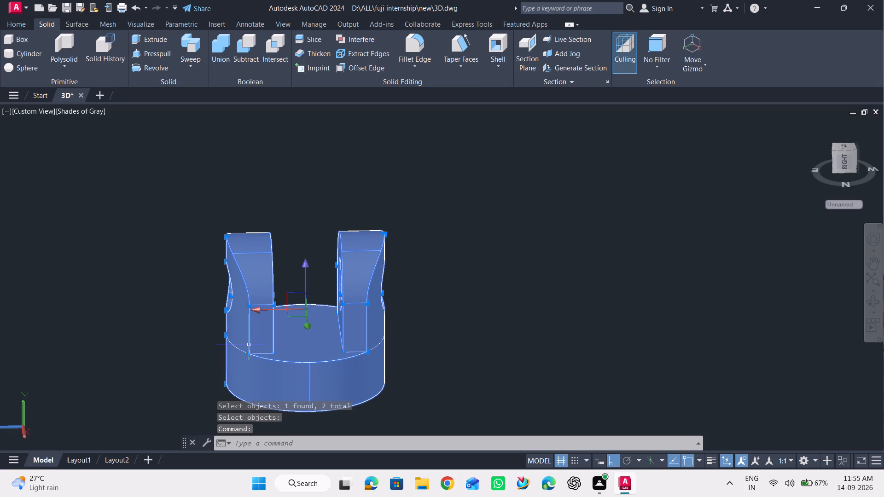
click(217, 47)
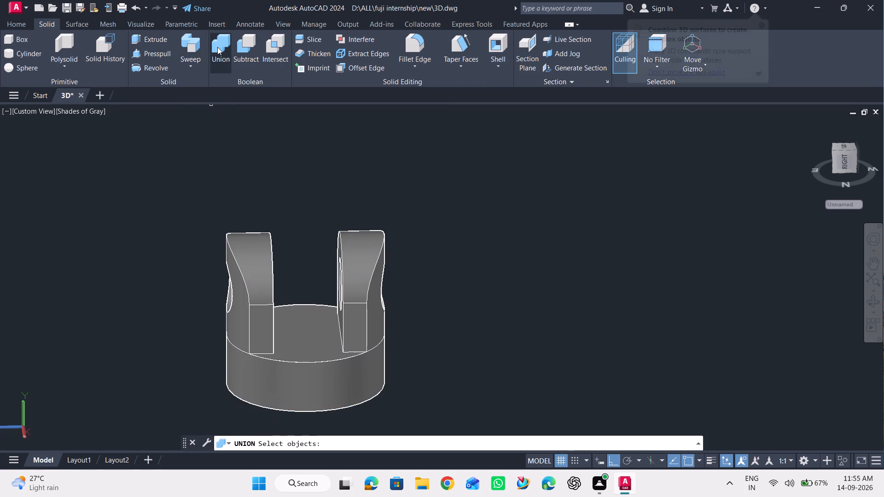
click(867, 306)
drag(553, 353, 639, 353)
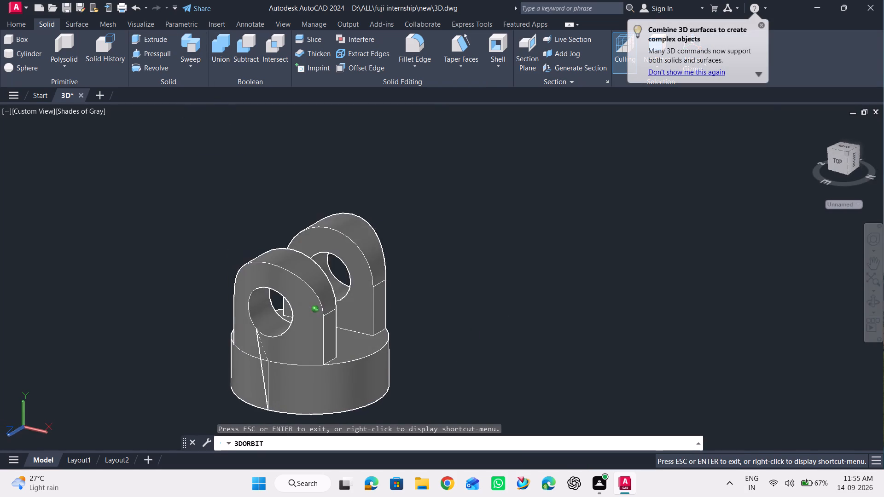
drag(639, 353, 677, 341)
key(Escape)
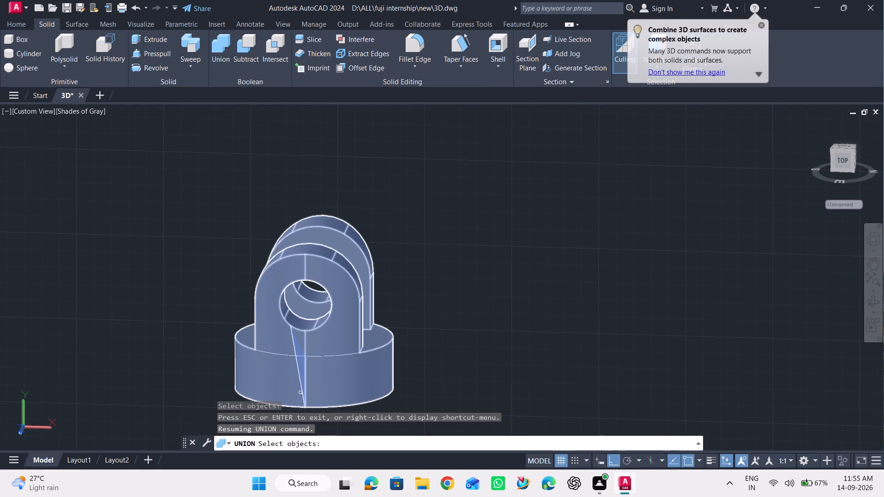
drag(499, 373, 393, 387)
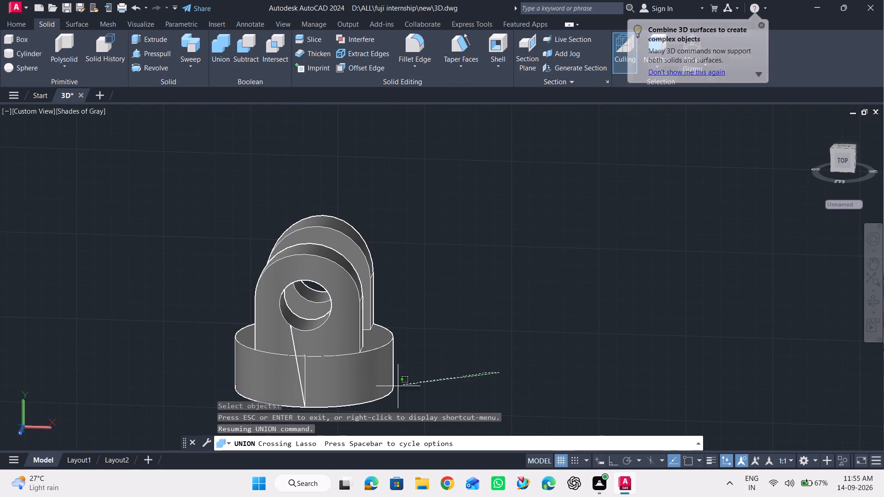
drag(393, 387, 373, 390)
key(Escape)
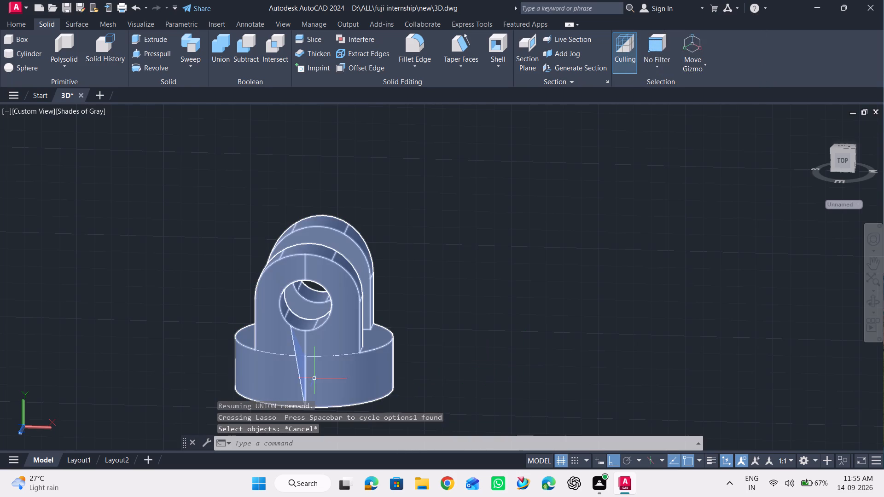
Hide the united clevis solid to isolate the leftover base circle.
click(306, 378)
right_click(518, 327)
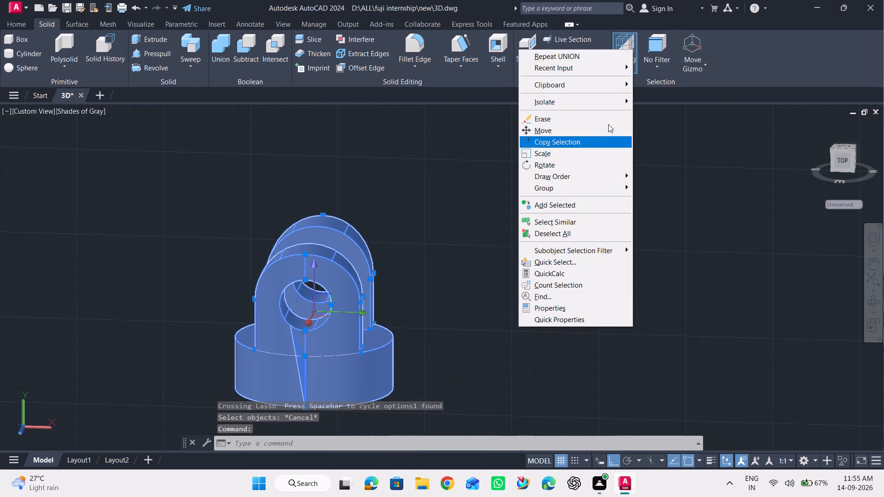
click(586, 104)
click(682, 116)
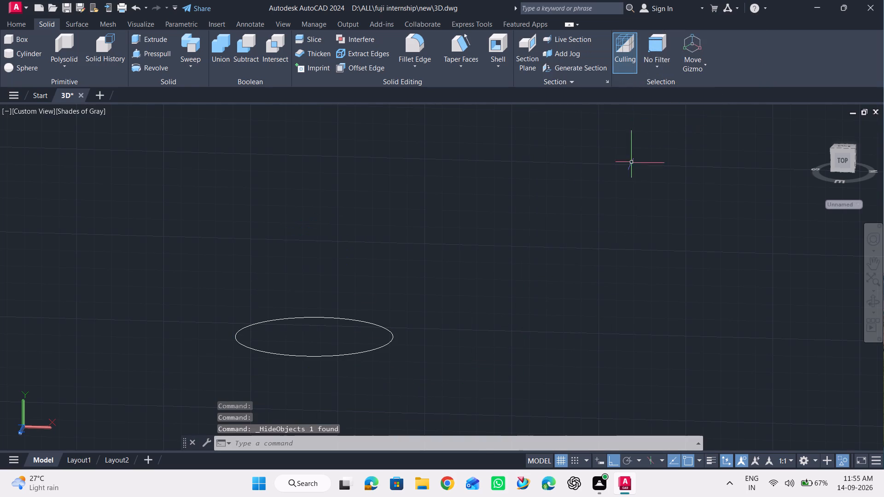
key(Escape)
Erase the leftover base circle.
drag(462, 285, 442, 290)
click(247, 385)
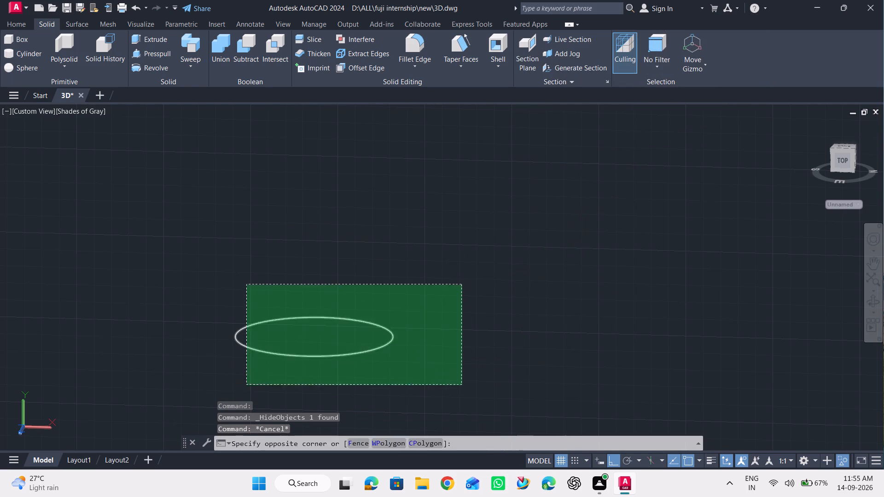
key(Delete)
End object isolation to bring back the hidden clevis solid.
right_drag(357, 334, 357, 328)
click(443, 159)
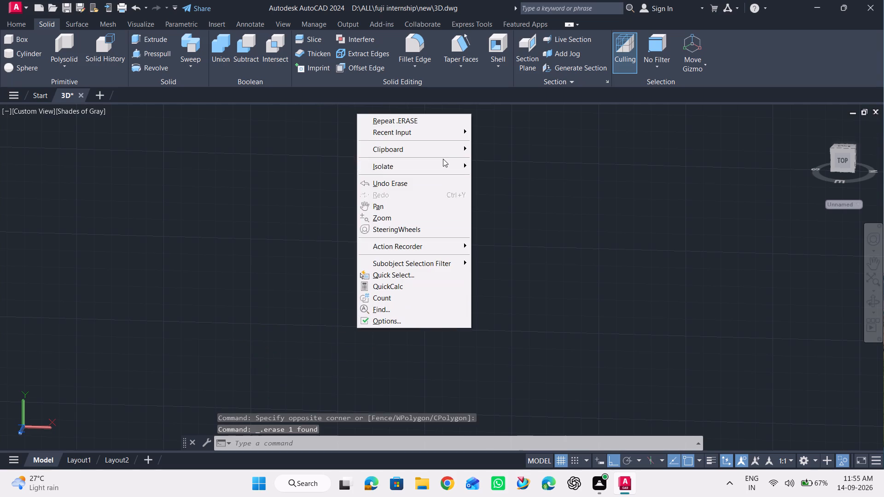
click(438, 164)
click(489, 191)
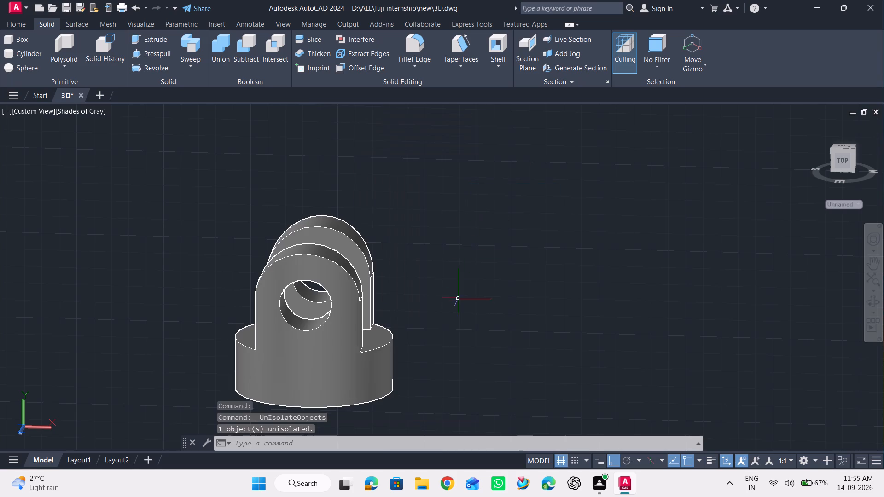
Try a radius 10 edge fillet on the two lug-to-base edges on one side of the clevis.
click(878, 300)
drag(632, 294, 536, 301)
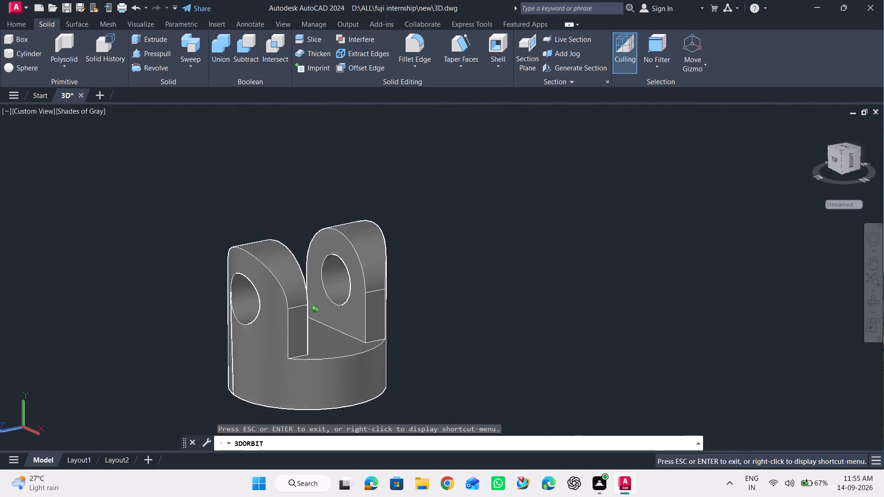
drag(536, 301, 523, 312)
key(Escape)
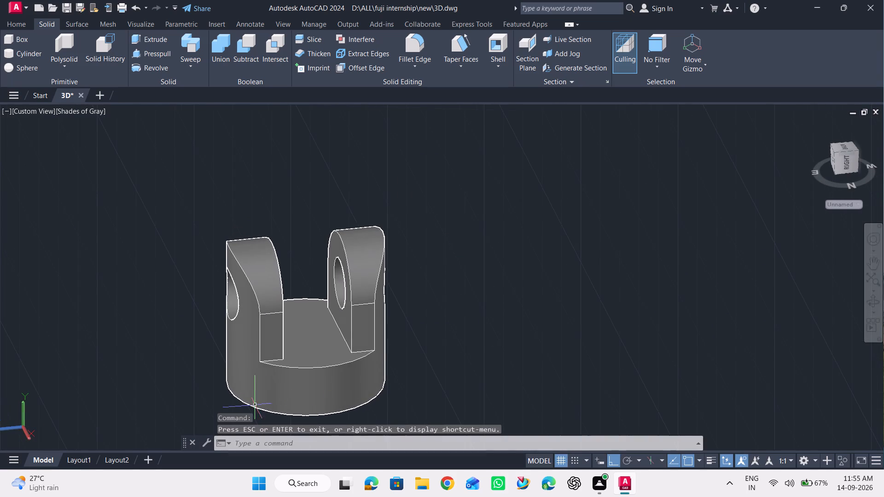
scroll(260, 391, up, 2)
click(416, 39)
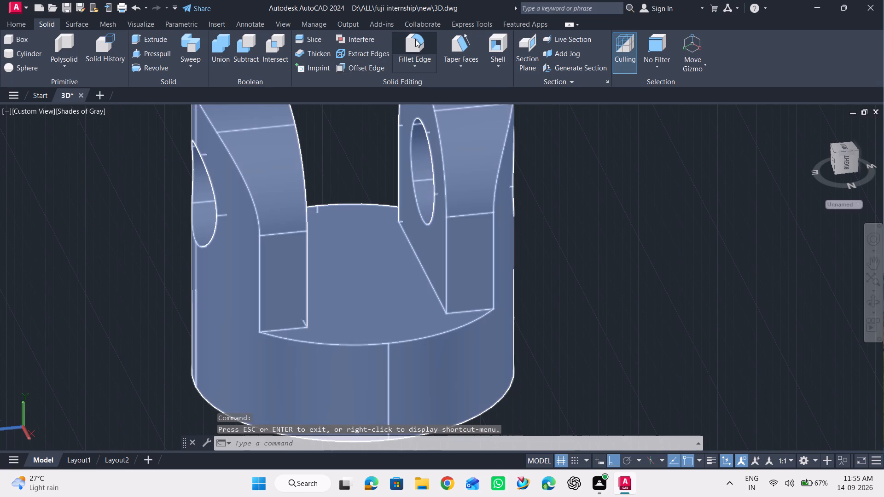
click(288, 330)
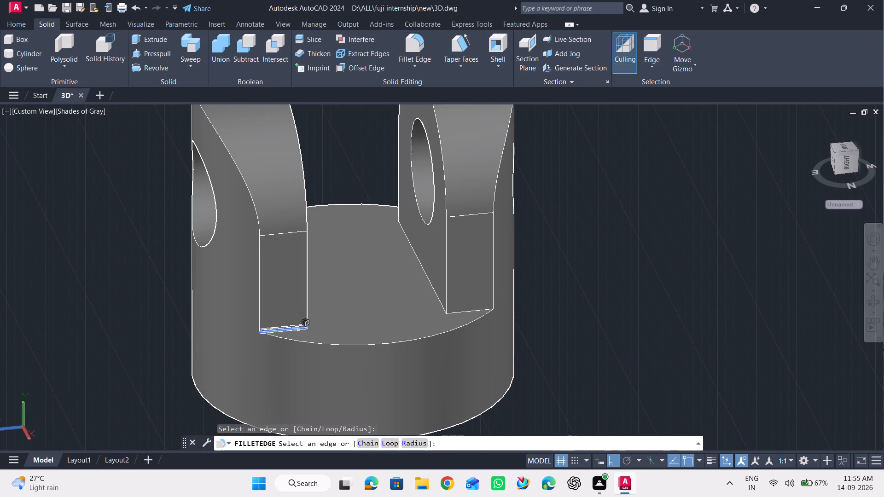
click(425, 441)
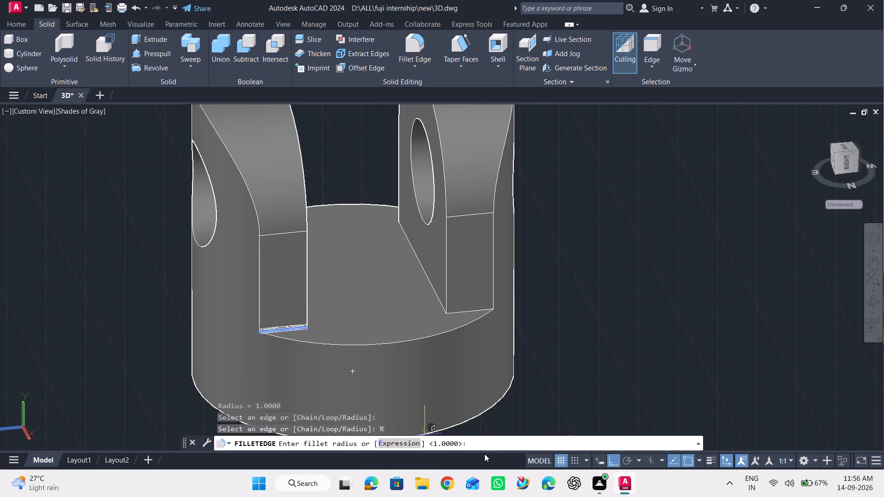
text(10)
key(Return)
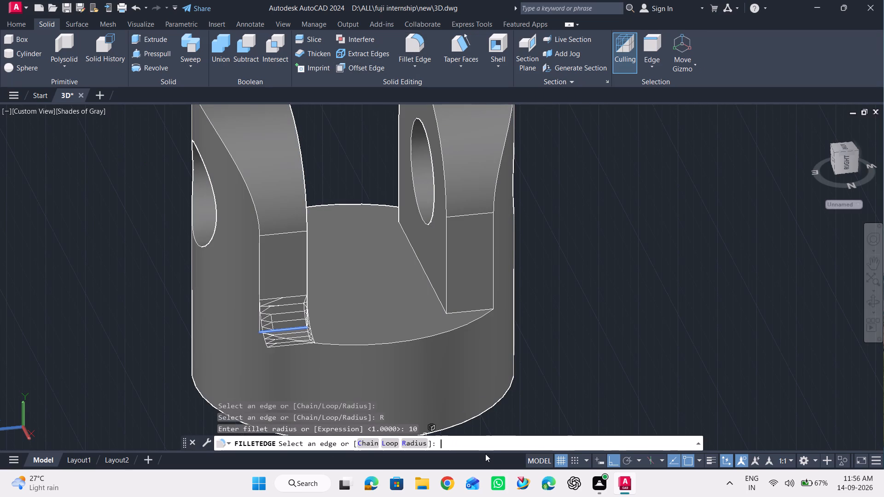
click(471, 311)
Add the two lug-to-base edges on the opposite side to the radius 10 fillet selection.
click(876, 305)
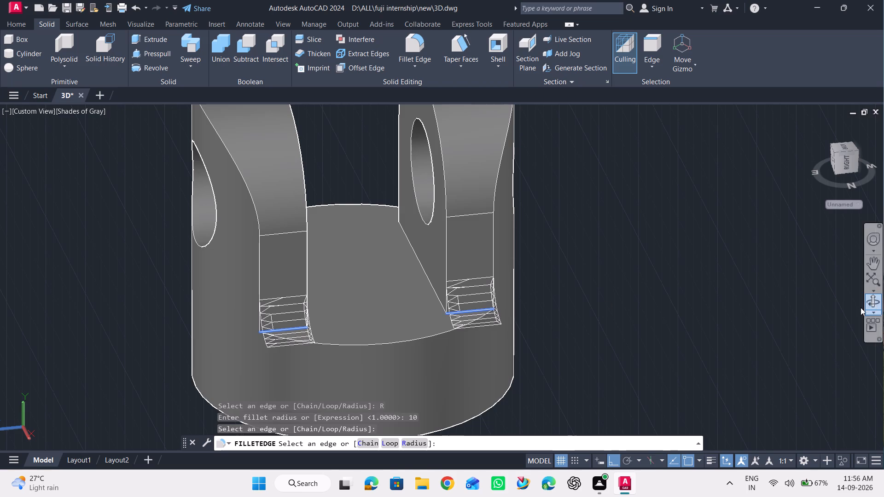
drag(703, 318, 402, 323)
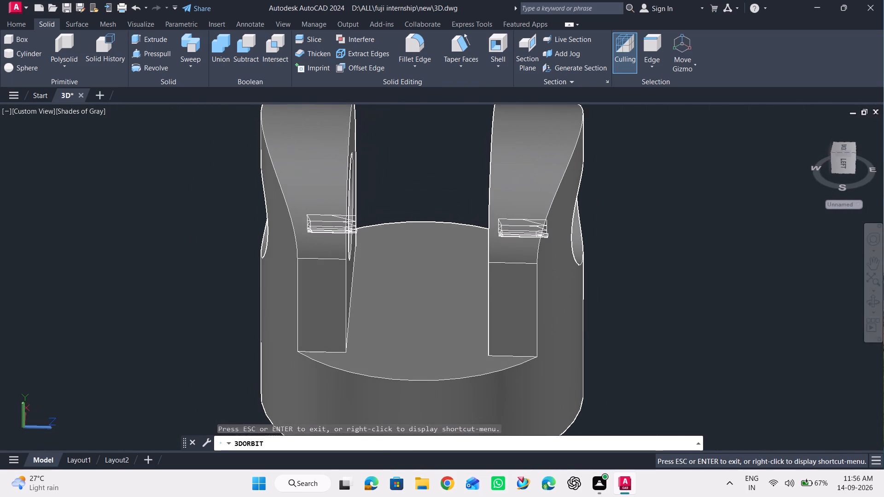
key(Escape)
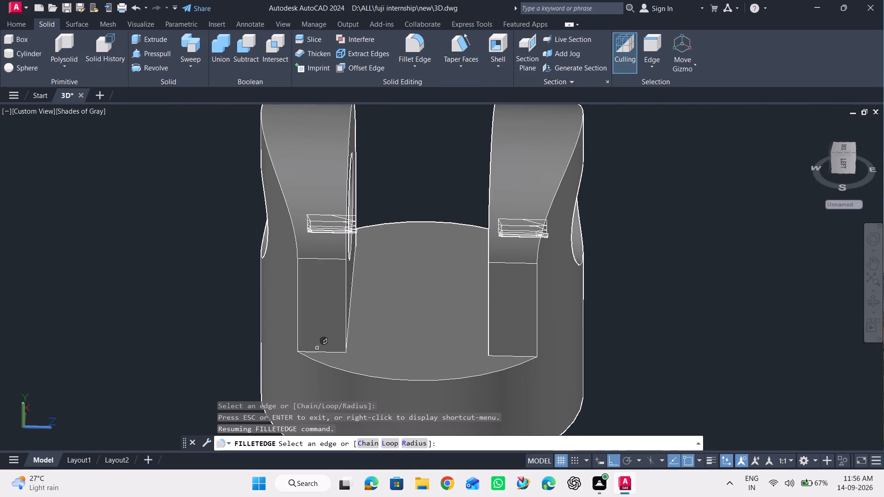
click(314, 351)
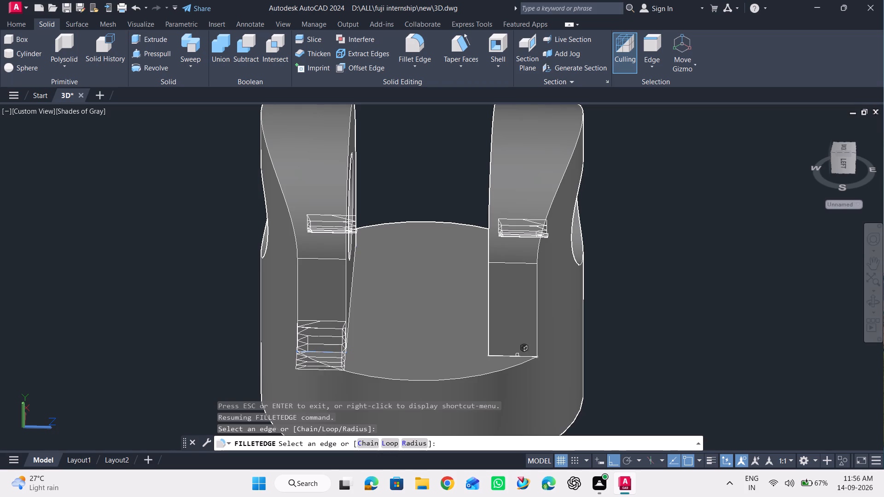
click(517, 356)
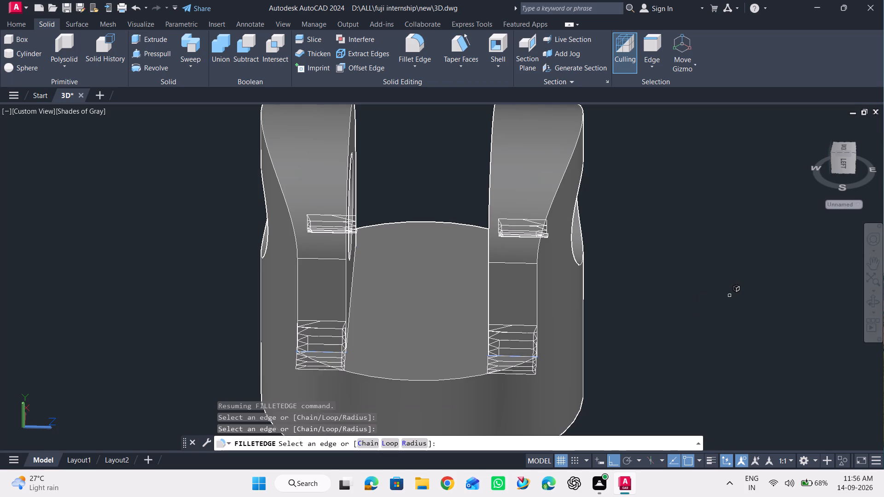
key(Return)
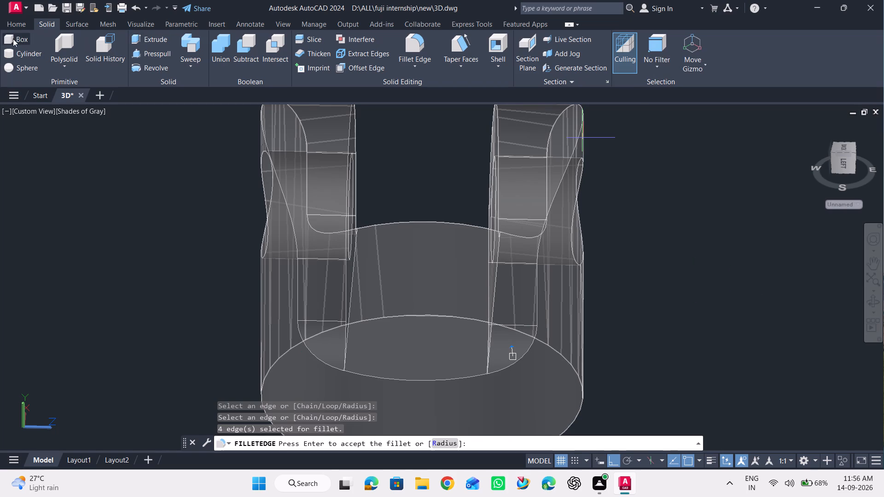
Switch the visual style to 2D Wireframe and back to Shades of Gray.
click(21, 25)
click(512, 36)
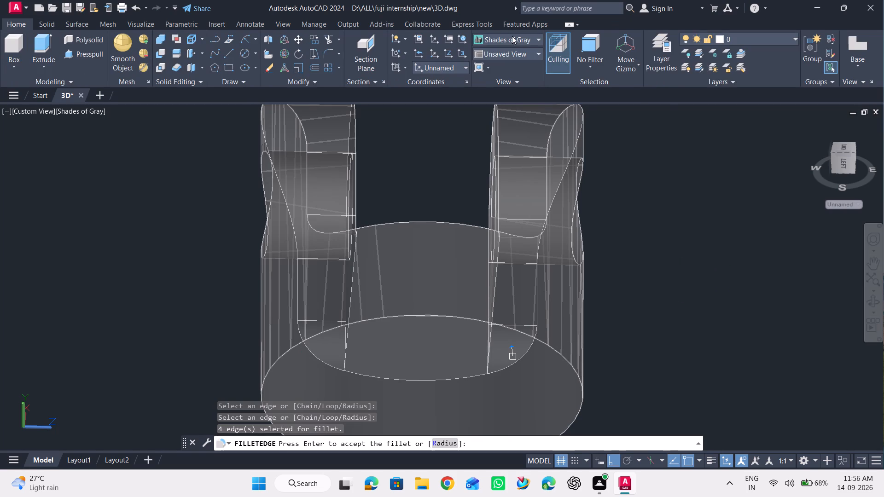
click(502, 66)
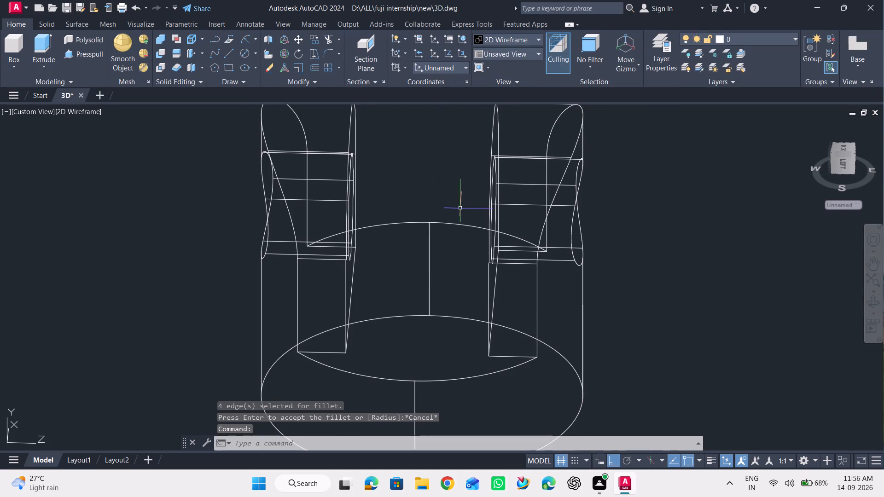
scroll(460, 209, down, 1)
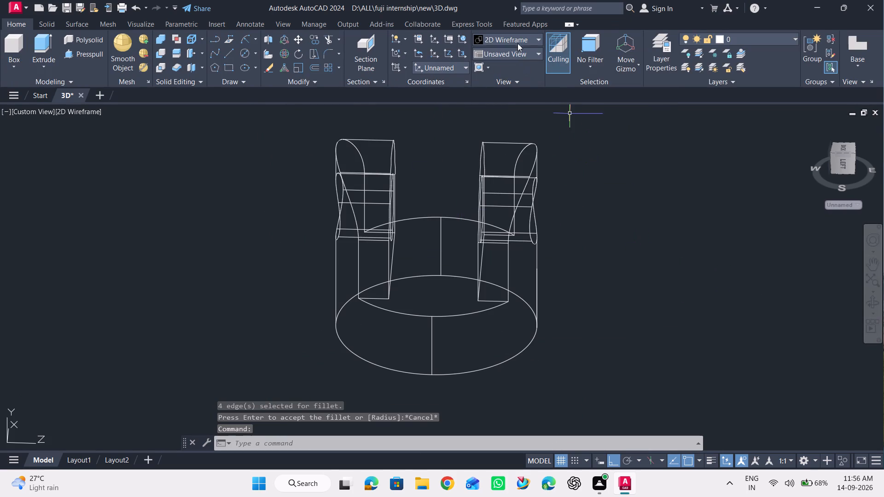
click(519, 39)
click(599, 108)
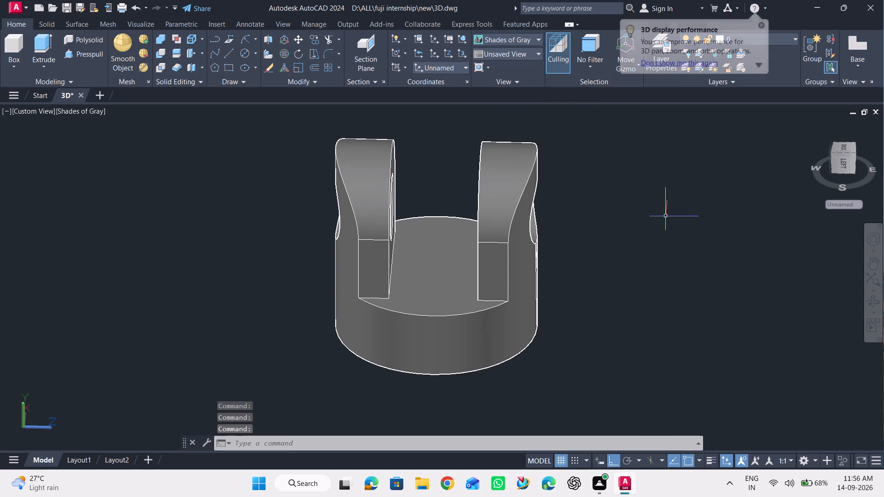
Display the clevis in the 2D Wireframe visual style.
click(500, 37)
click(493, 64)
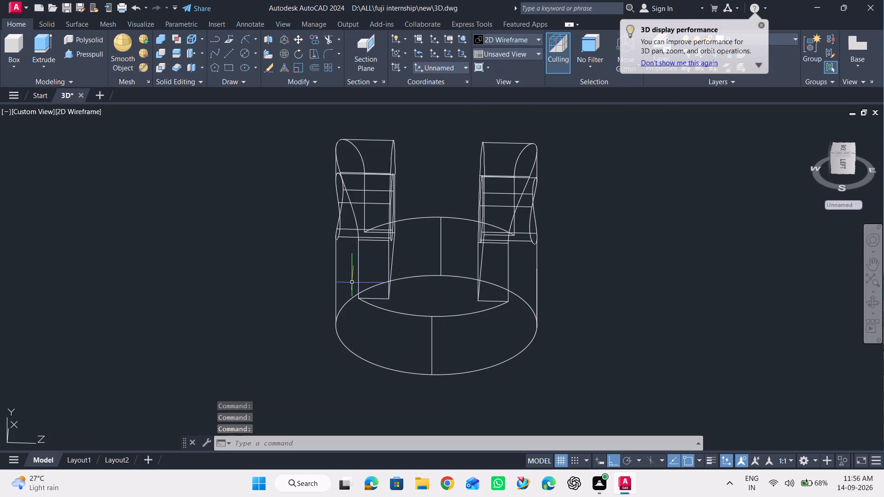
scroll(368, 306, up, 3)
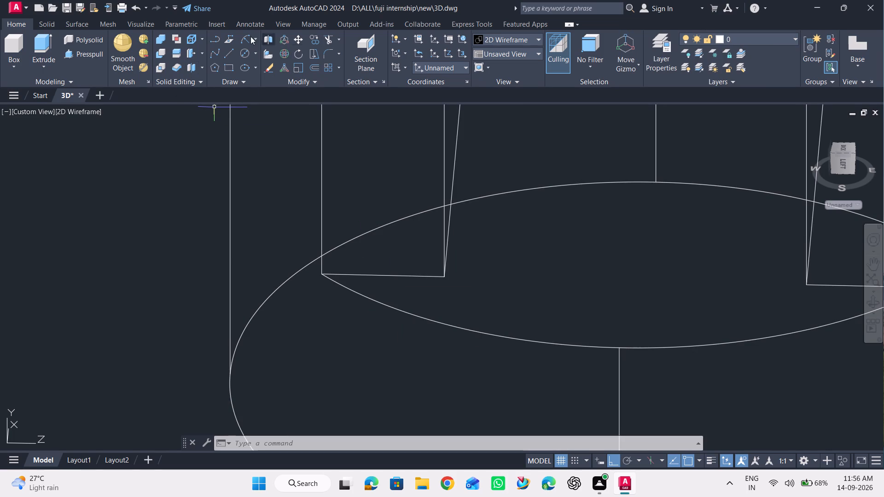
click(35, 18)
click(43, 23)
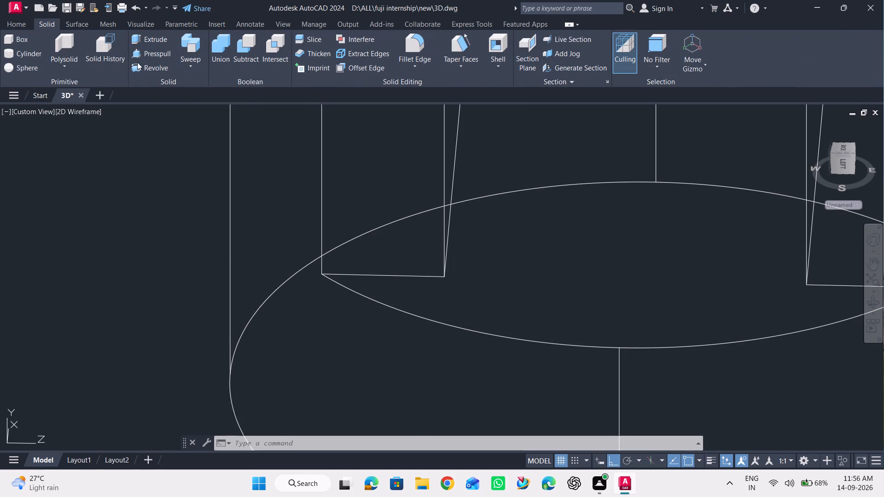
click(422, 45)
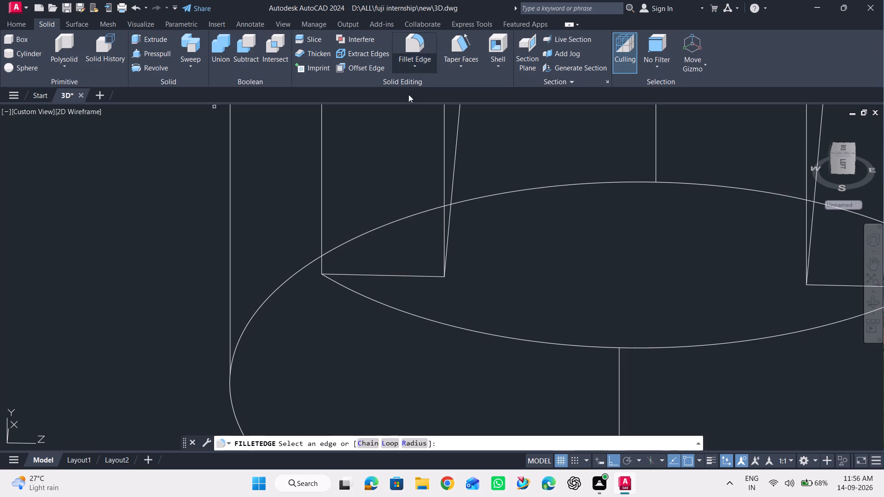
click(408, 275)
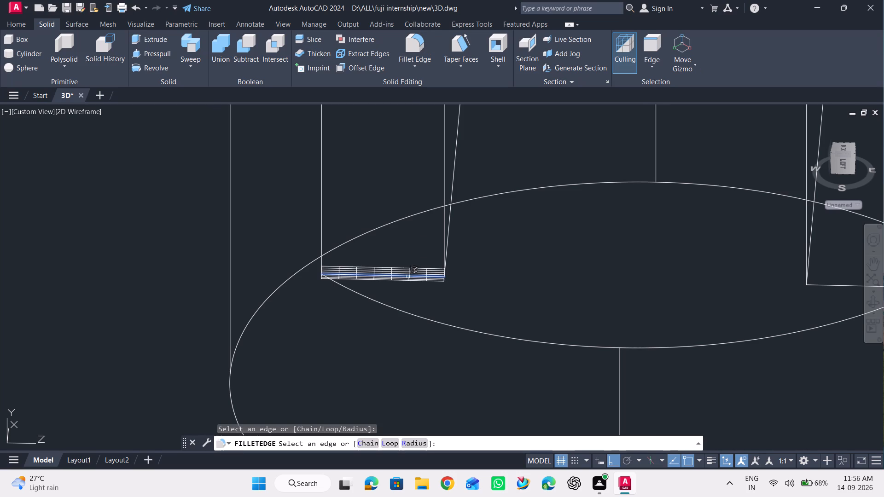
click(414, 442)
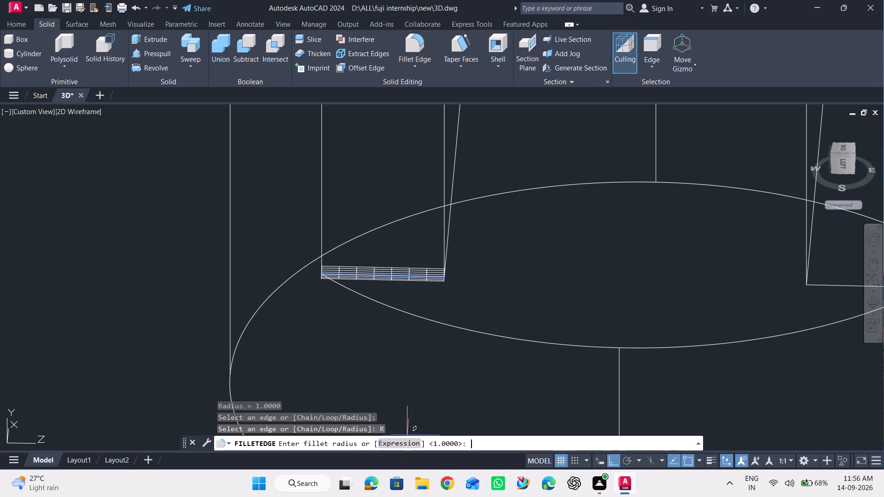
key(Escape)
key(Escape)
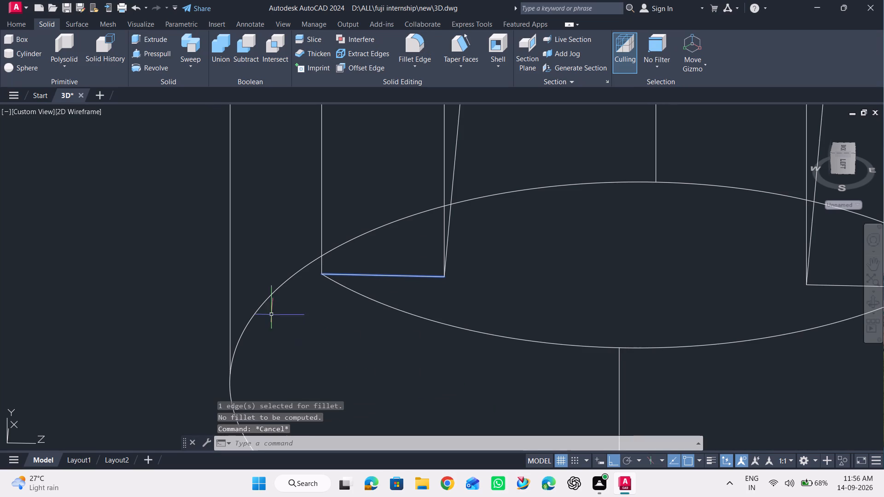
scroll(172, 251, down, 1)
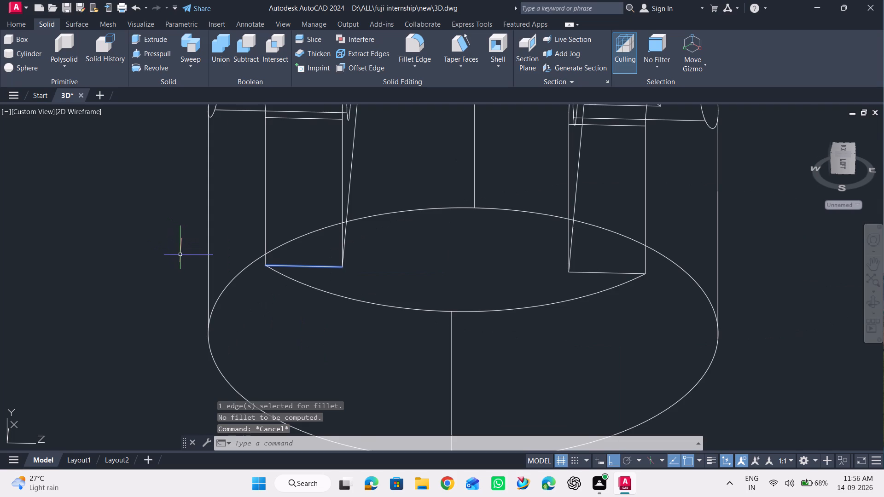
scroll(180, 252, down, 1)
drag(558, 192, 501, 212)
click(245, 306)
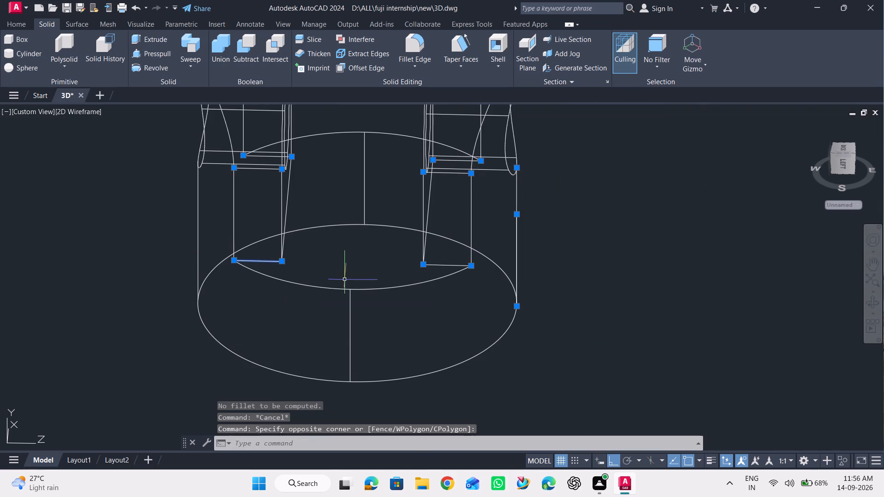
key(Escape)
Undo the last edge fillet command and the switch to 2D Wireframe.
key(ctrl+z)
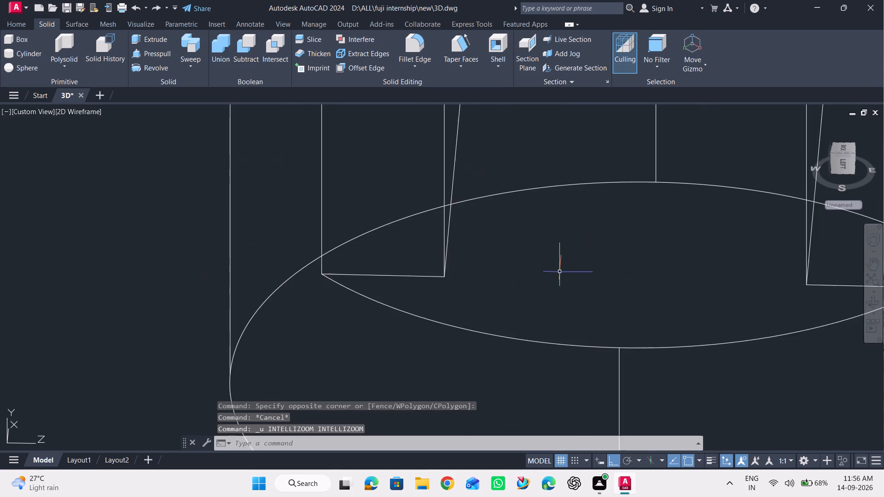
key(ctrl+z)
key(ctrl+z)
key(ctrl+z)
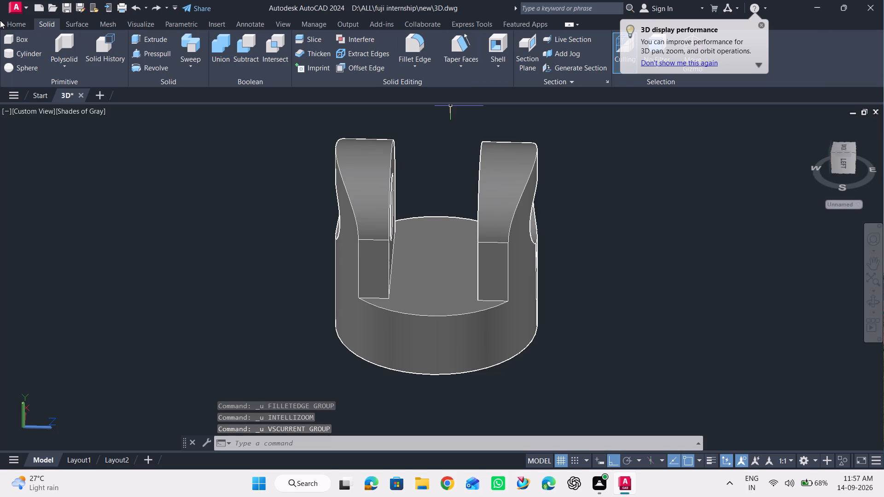
Set the visual style to 2D Wireframe.
click(13, 25)
click(480, 37)
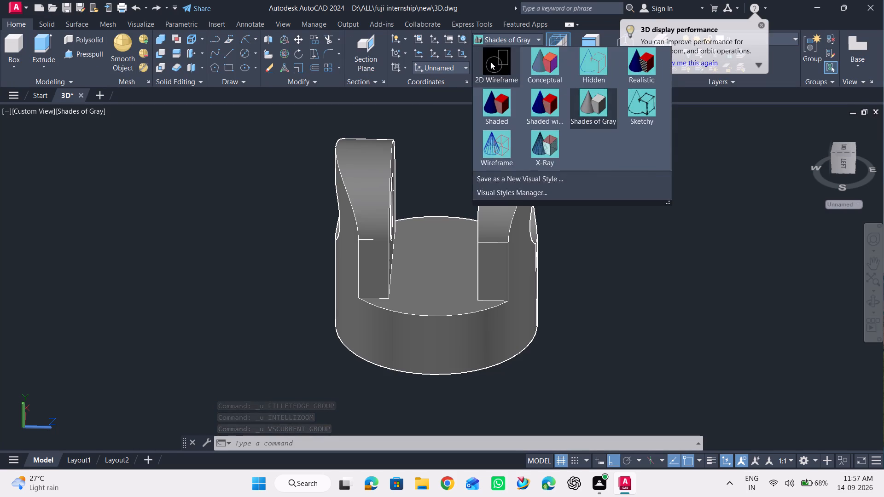
click(489, 67)
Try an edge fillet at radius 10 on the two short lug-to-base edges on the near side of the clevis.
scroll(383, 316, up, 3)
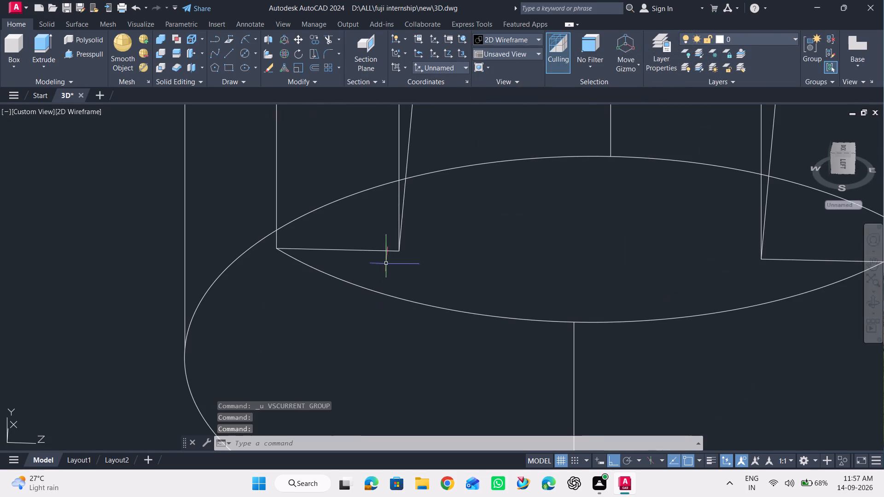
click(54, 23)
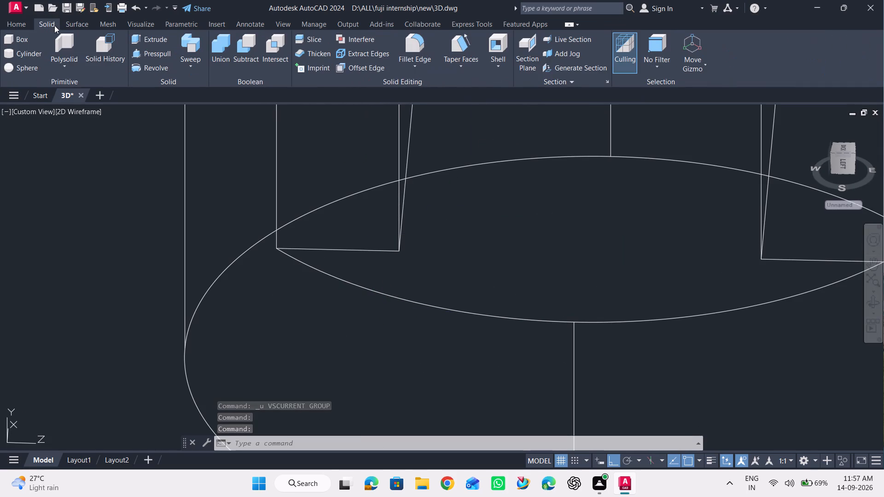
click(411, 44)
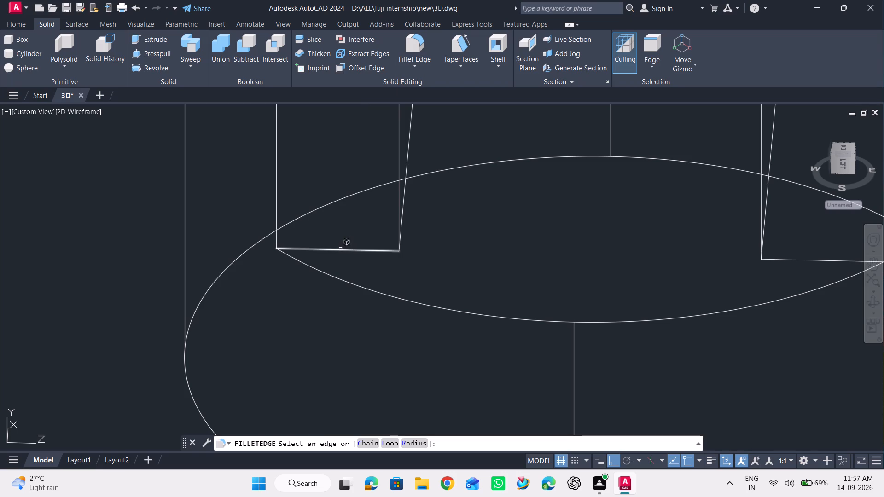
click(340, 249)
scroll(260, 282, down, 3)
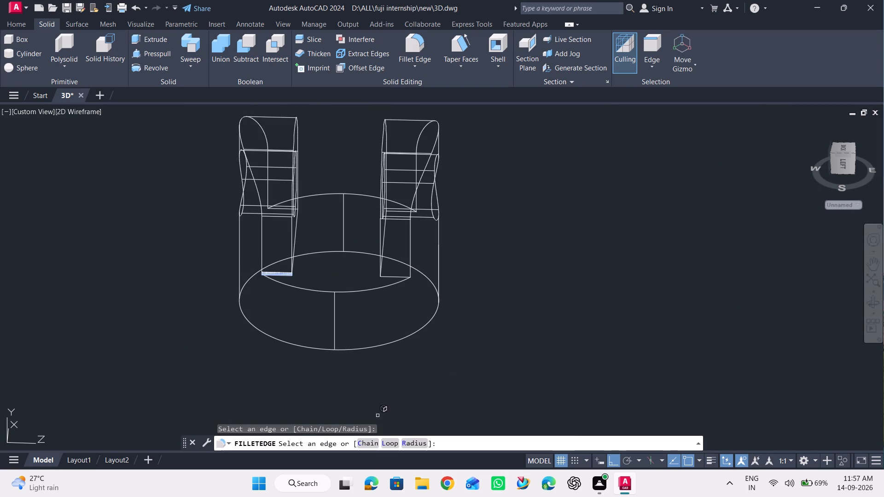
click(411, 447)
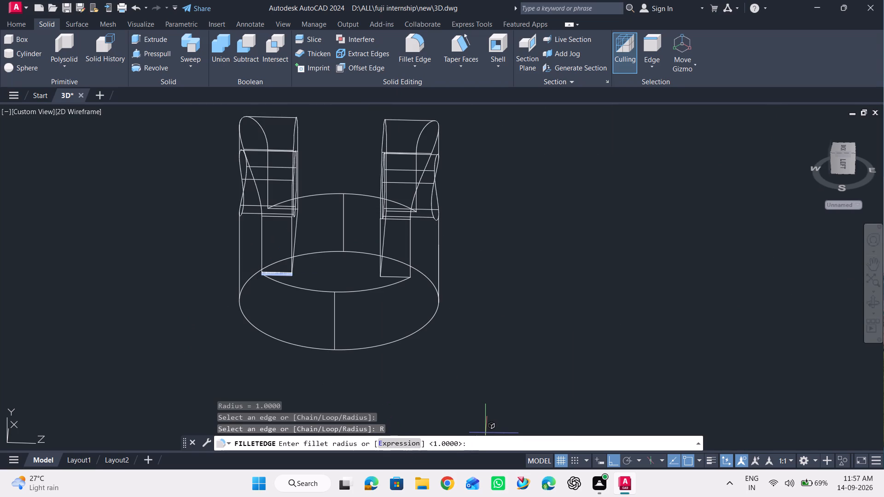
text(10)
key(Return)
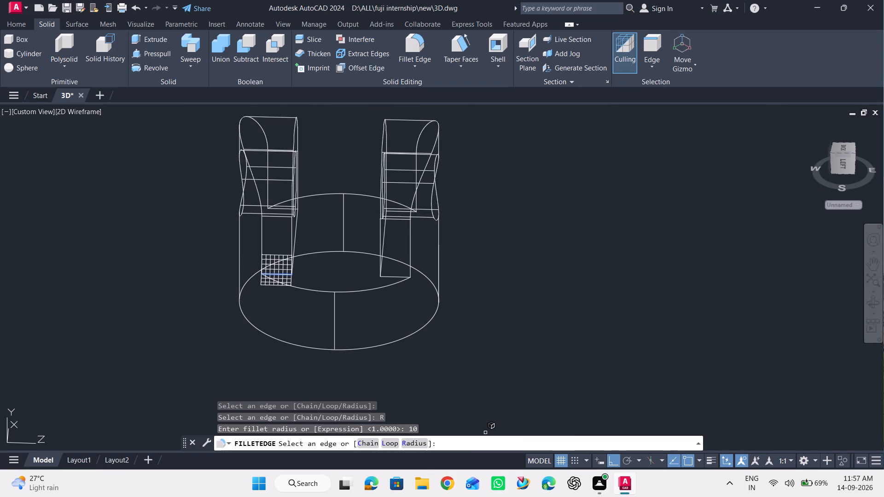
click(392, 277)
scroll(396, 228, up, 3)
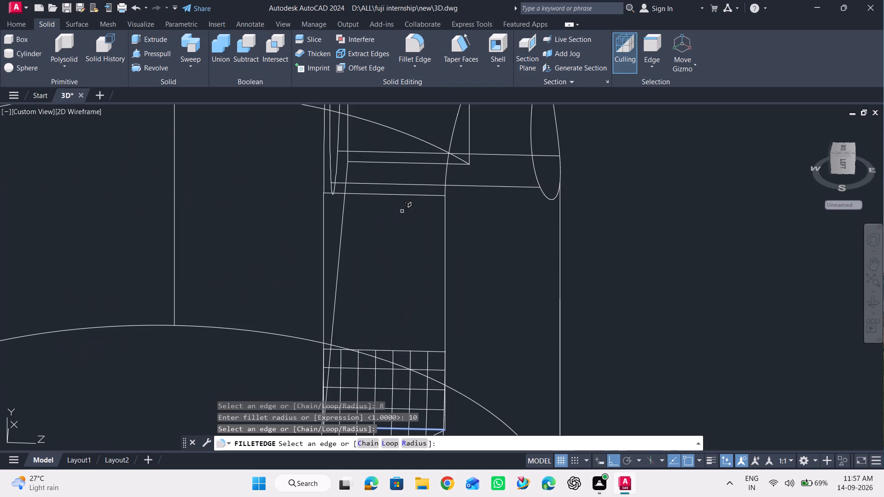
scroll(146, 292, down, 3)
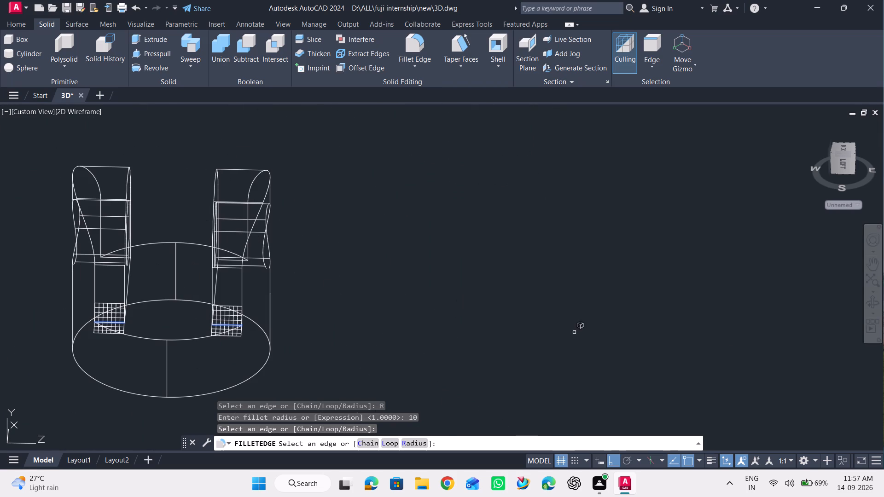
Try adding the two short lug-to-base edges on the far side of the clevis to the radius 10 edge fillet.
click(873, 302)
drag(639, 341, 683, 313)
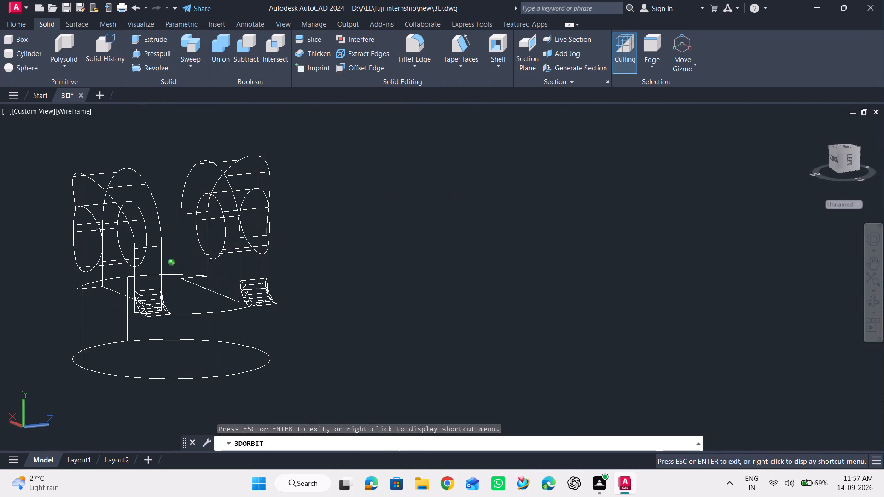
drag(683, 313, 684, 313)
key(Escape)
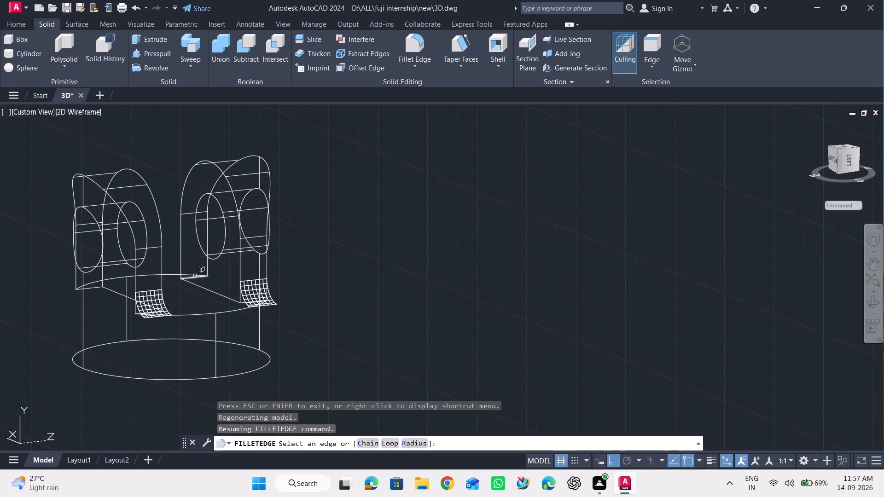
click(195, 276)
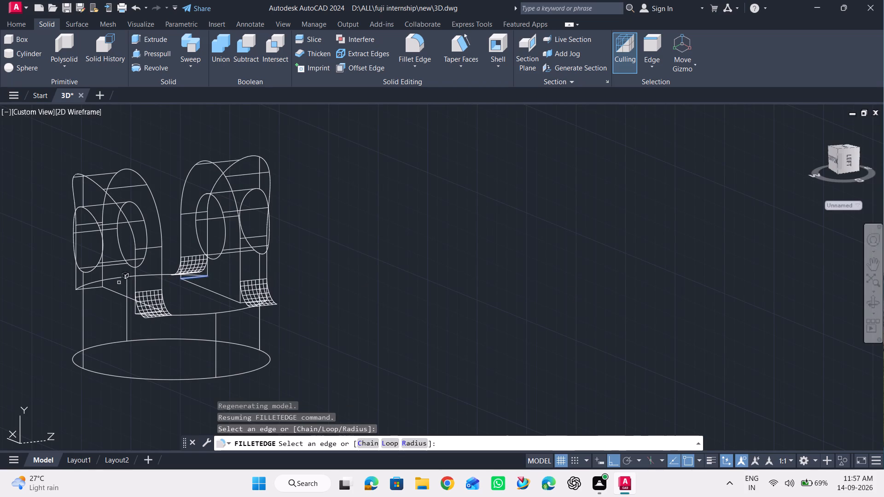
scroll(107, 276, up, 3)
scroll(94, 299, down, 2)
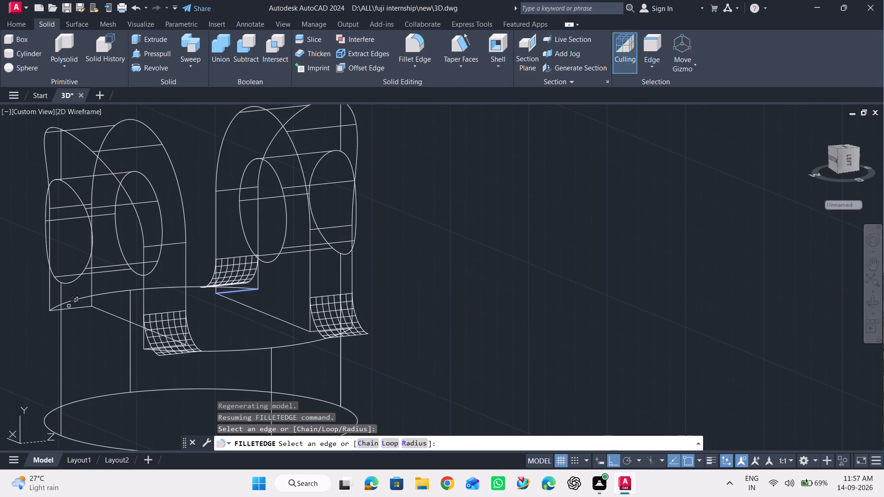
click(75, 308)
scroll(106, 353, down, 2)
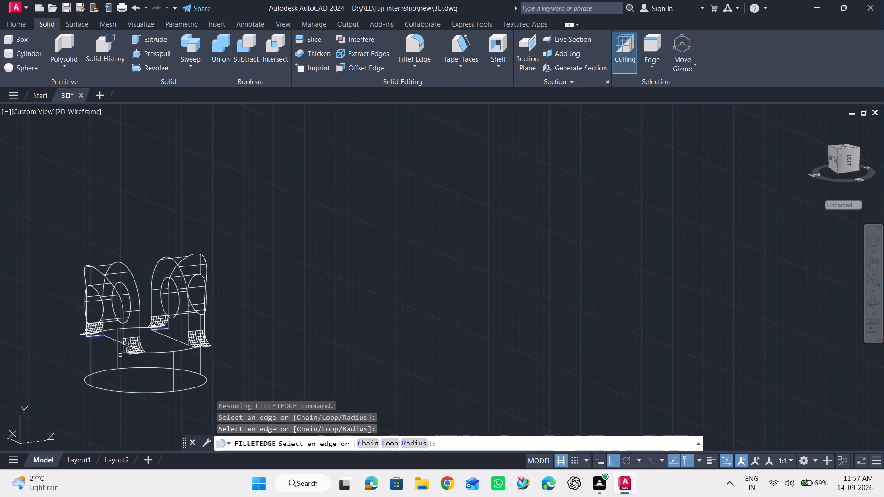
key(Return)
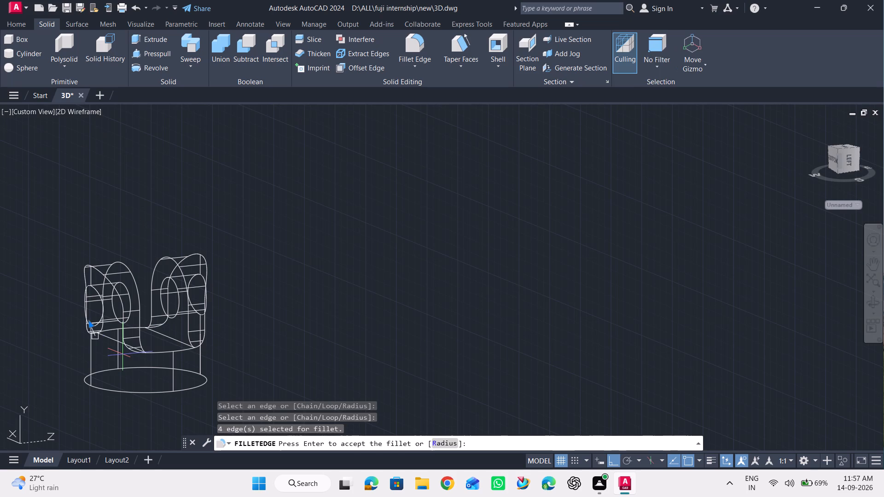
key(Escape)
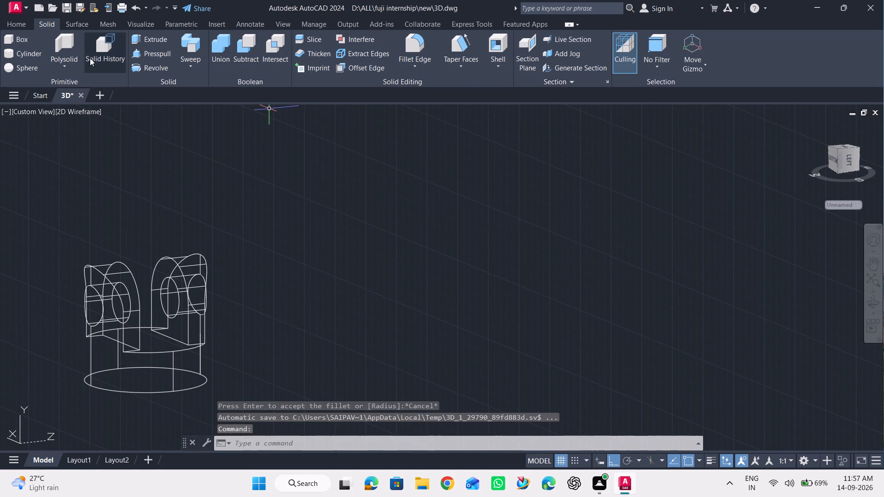
Inspect the lug-to-base edges from several sides in Shades of Gray and return to the 2D Wireframe visual style.
click(19, 25)
click(529, 38)
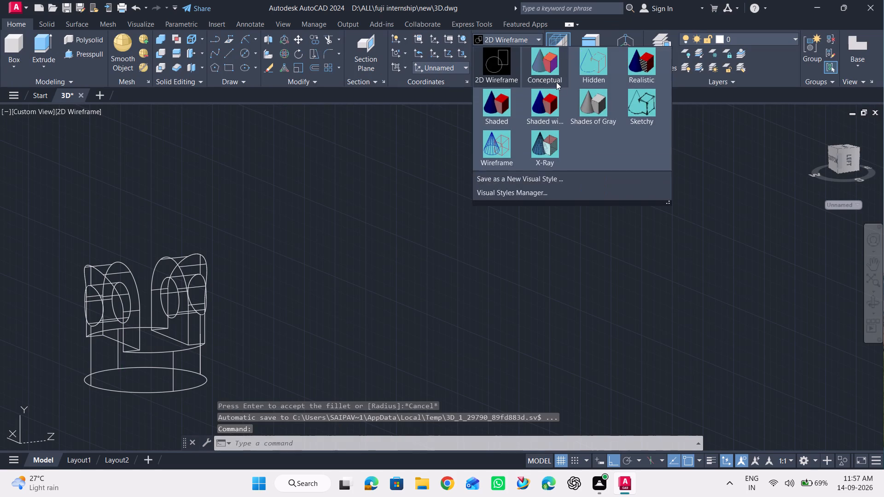
click(591, 112)
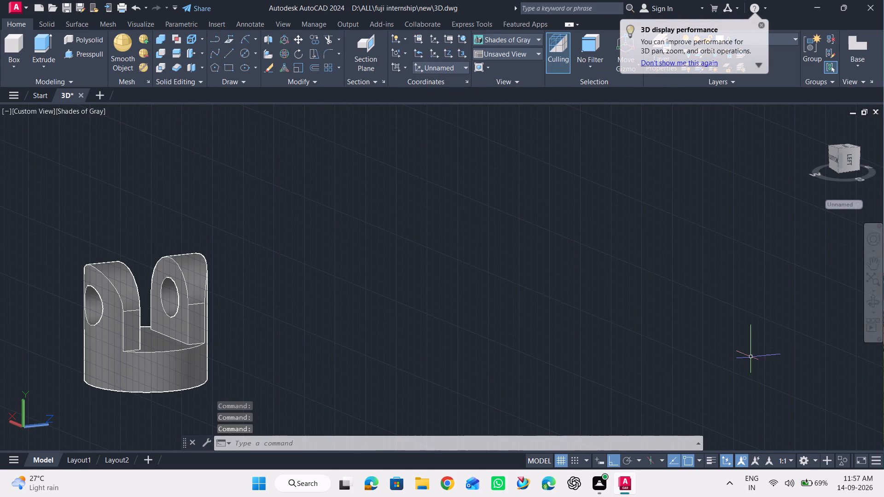
click(877, 301)
drag(695, 324, 371, 339)
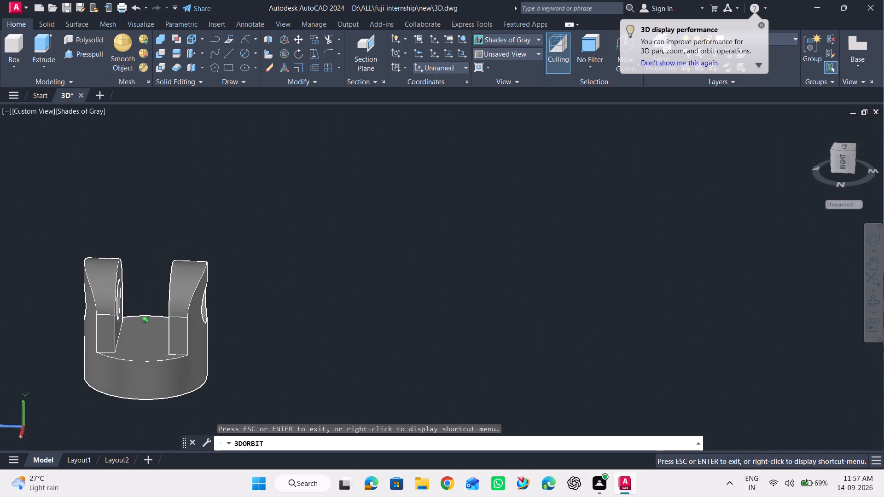
drag(371, 339, 587, 326)
key(Escape)
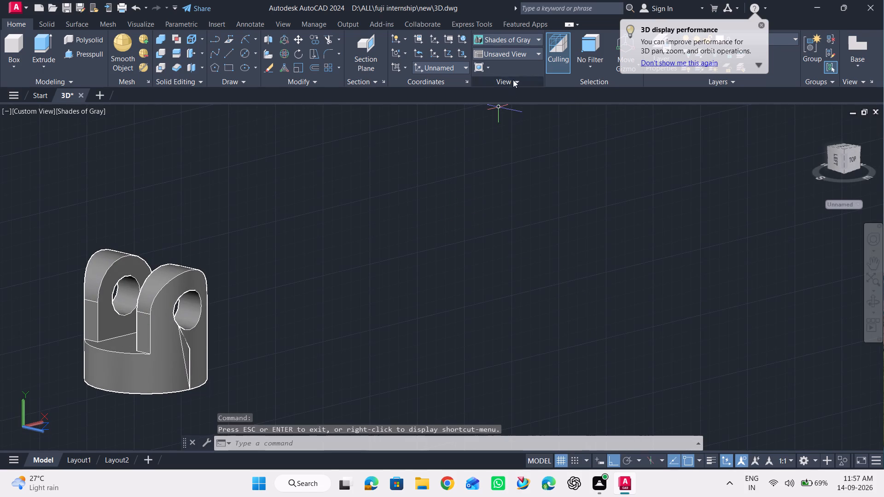
click(519, 36)
click(494, 73)
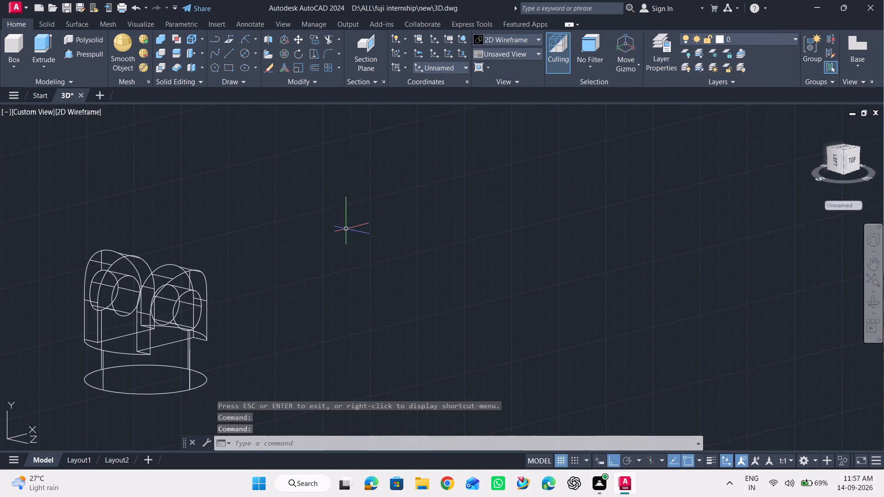
Start an edge fillet at radius 10 on the two short lug-to-base edges on the near side of both lugs.
click(877, 304)
drag(505, 291, 583, 291)
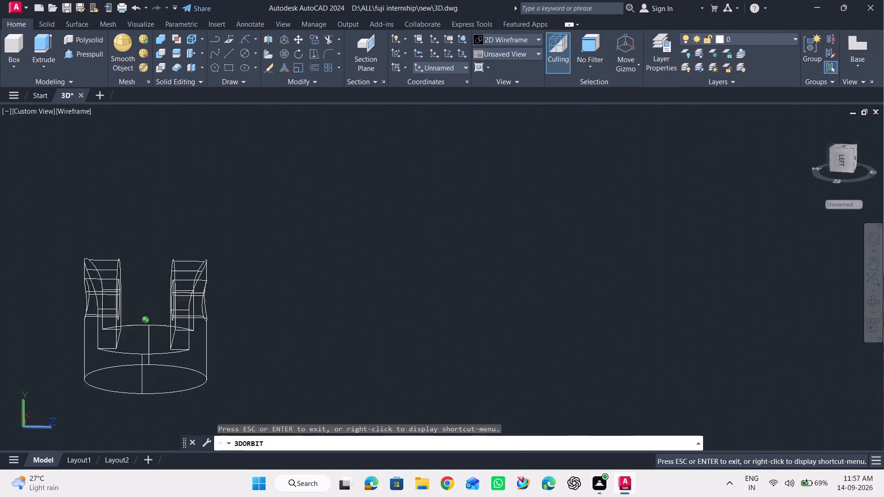
drag(583, 291, 583, 319)
key(Escape)
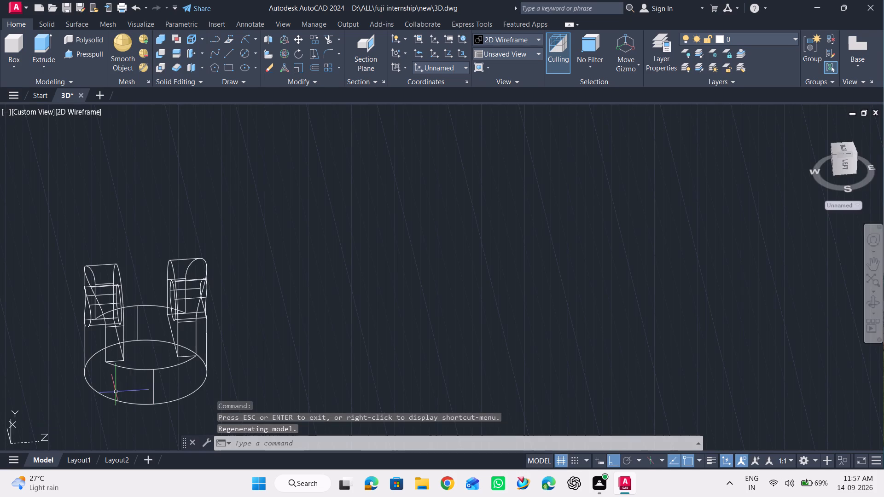
scroll(116, 392, up, 3)
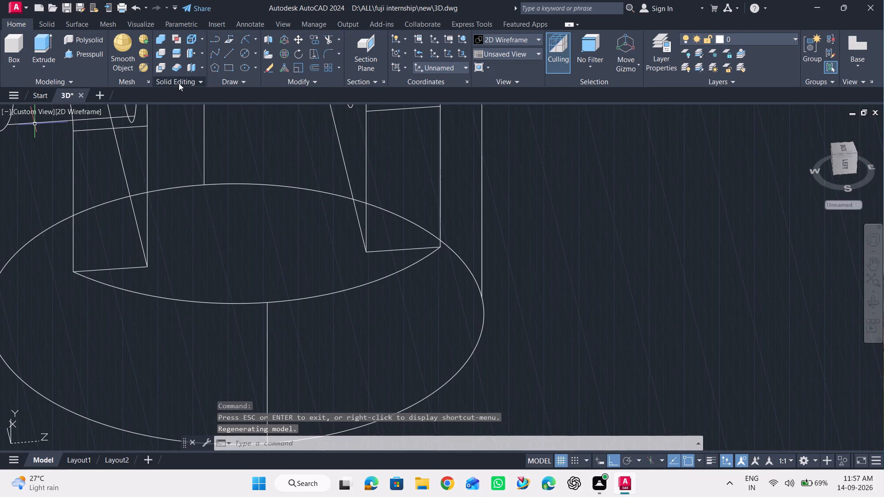
click(58, 24)
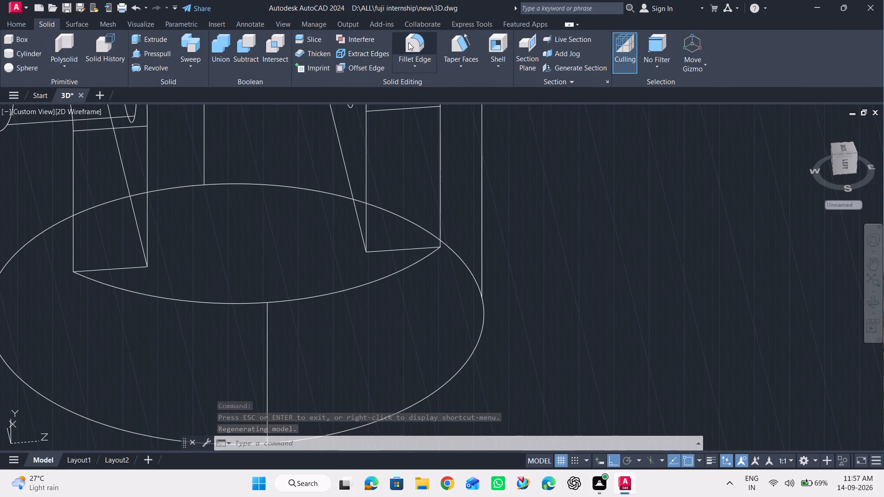
click(428, 44)
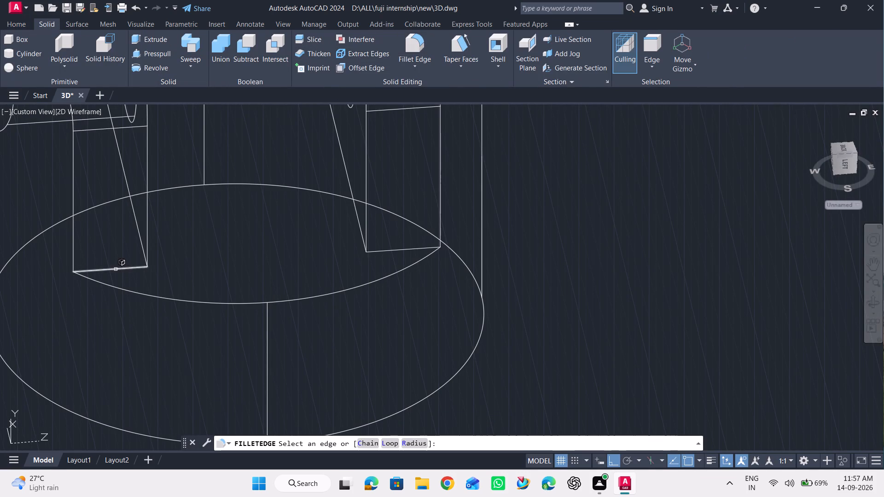
click(116, 270)
click(425, 444)
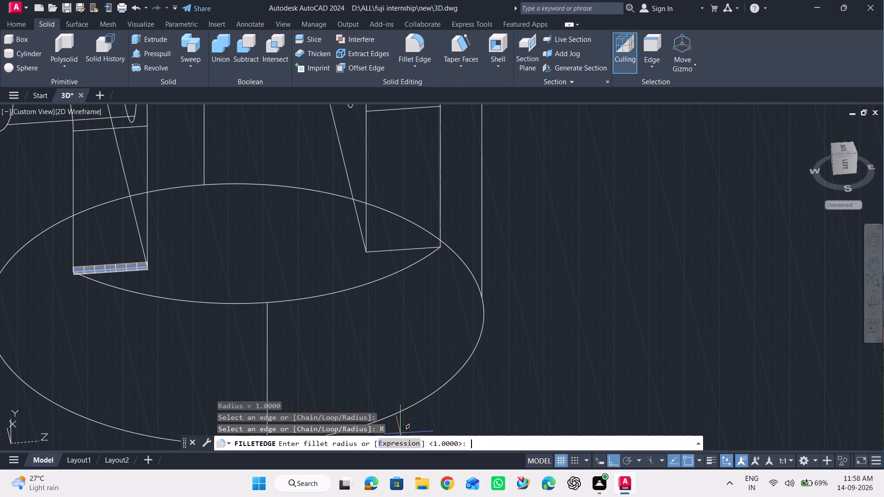
text(10)
key(Return)
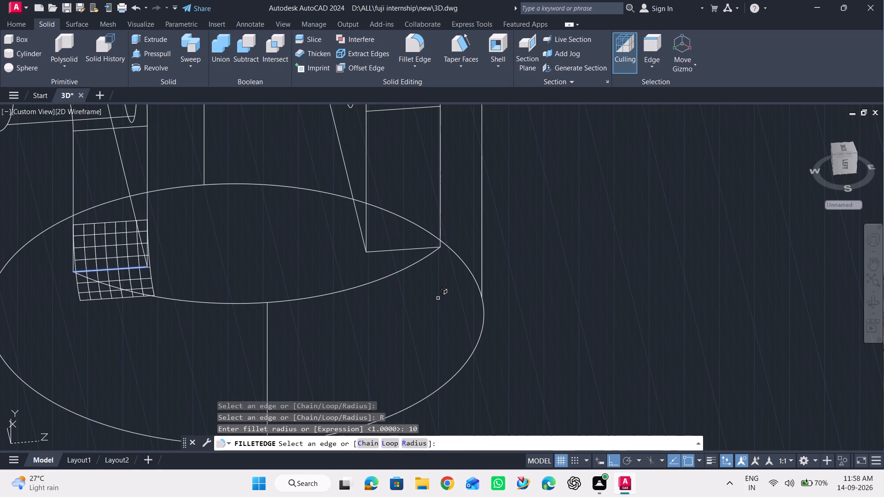
click(394, 249)
scroll(388, 309, down, 2)
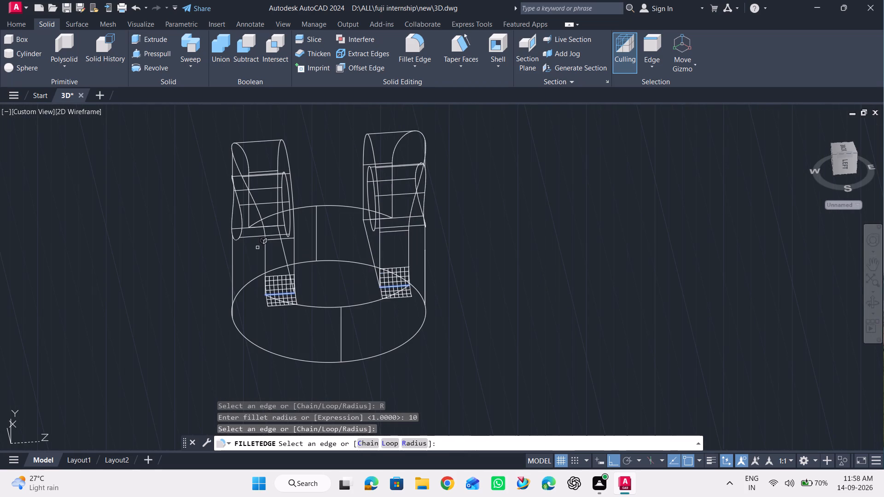
Add the two short lug-to-base edges on the far side of the clevis and apply the radius 10 fillet to all four edges.
scroll(258, 235, up, 3)
scroll(214, 285, down, 2)
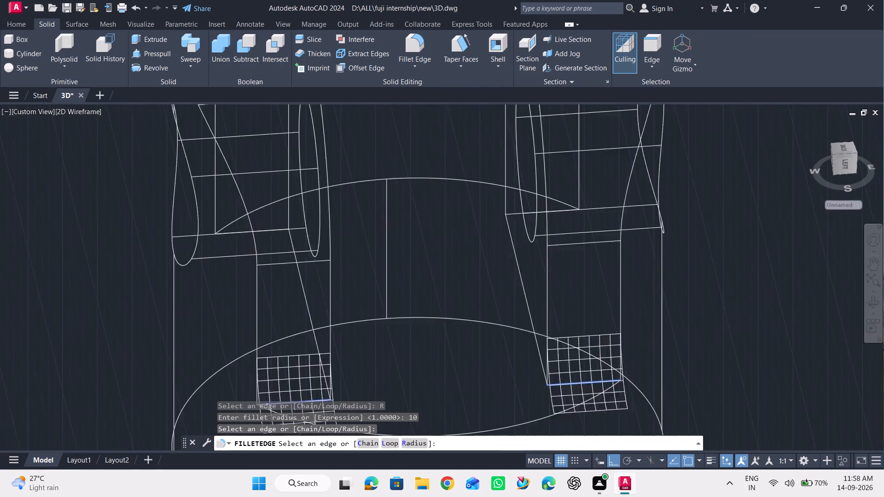
scroll(386, 259, up, 2)
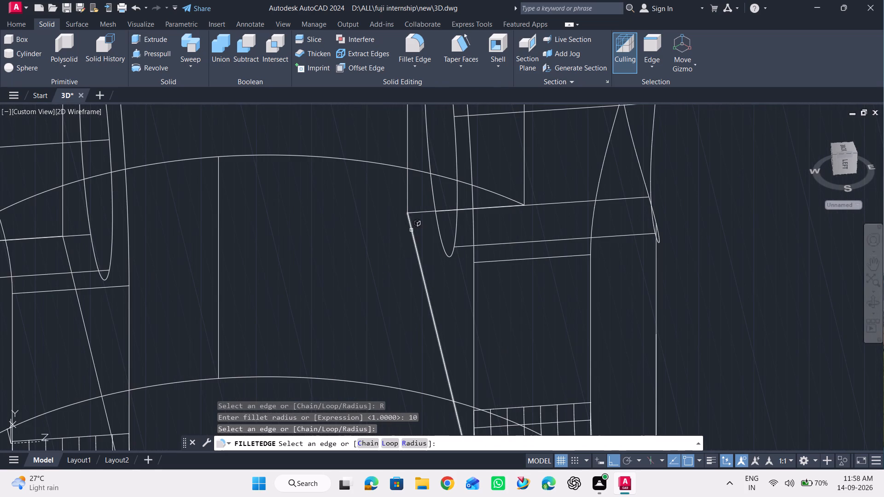
click(417, 213)
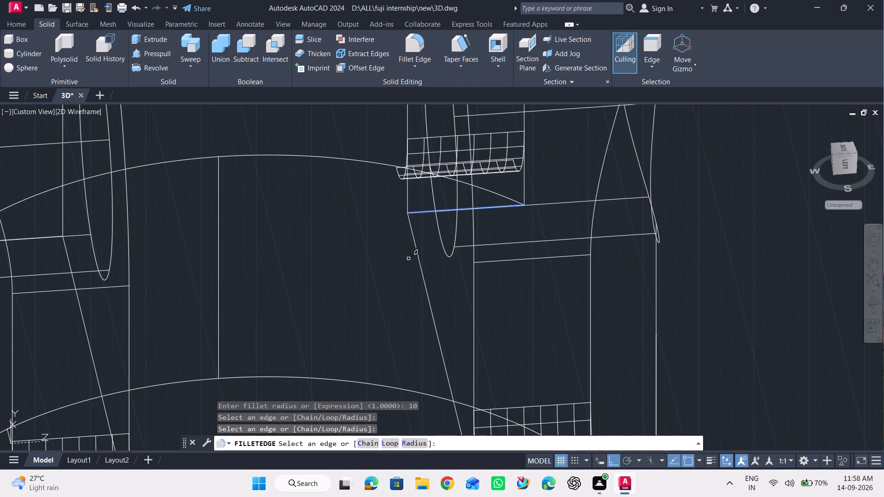
scroll(422, 263, down, 2)
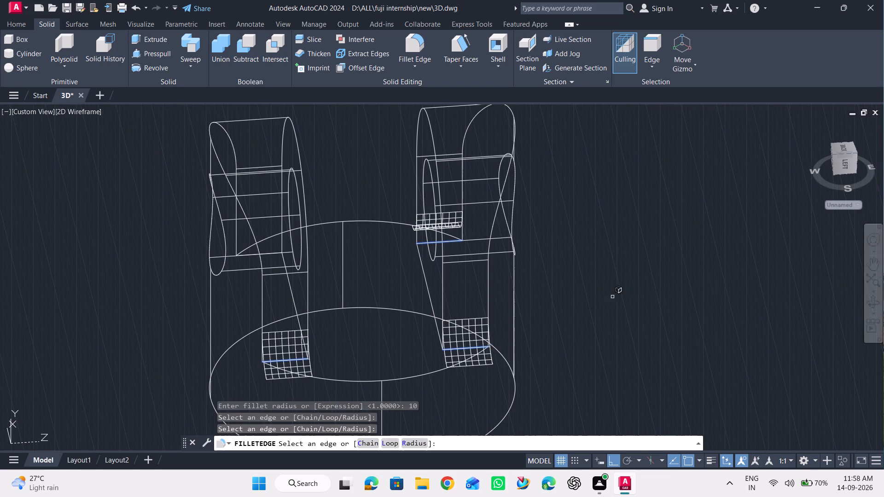
click(867, 305)
drag(622, 295, 667, 289)
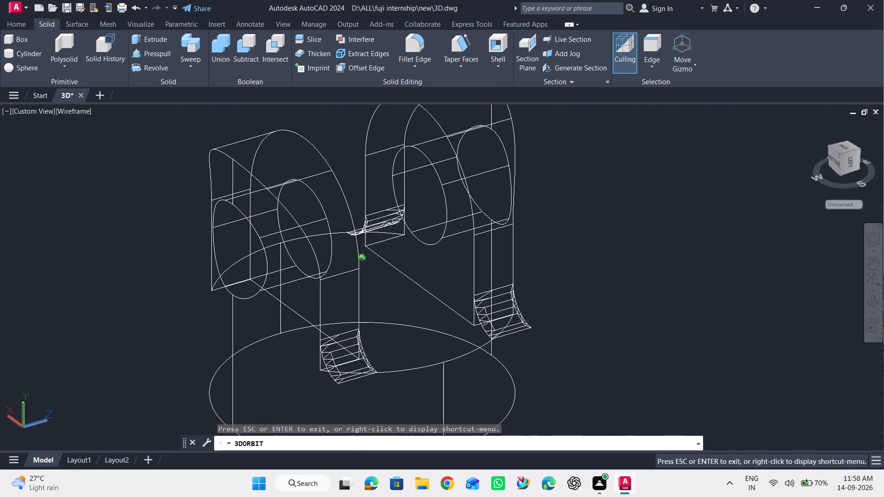
drag(667, 289, 696, 289)
key(Escape)
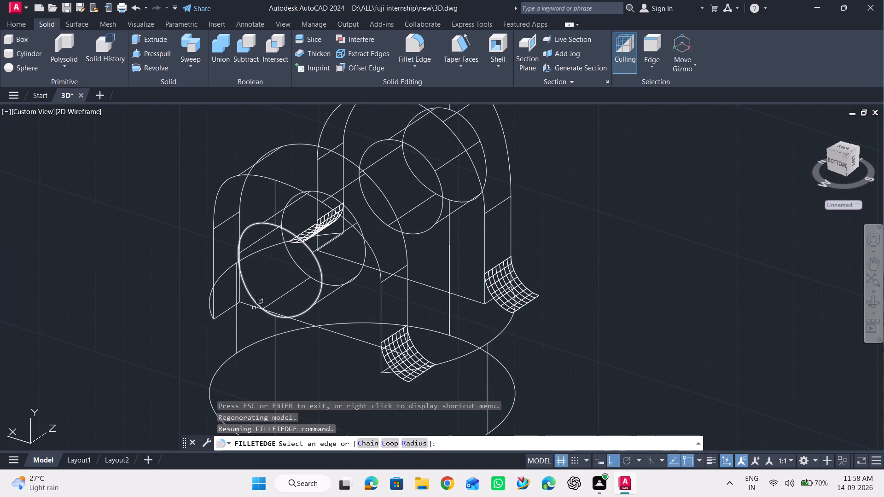
click(226, 310)
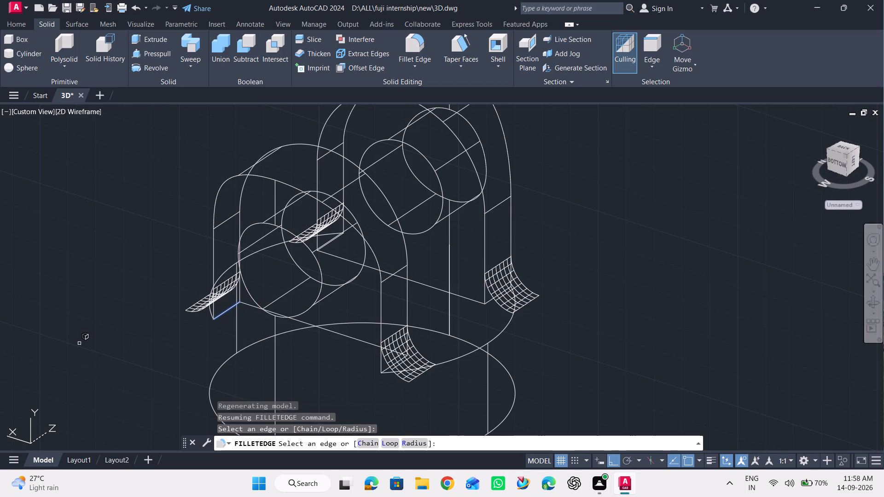
key(Return)
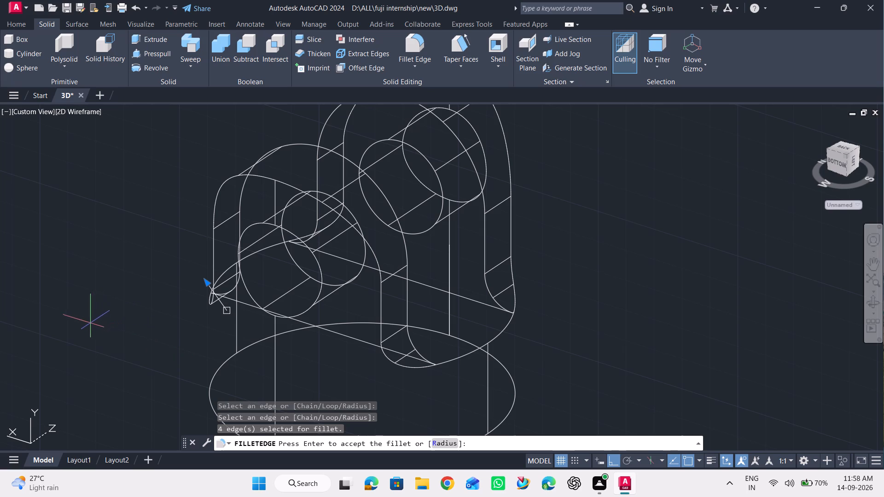
key(Return)
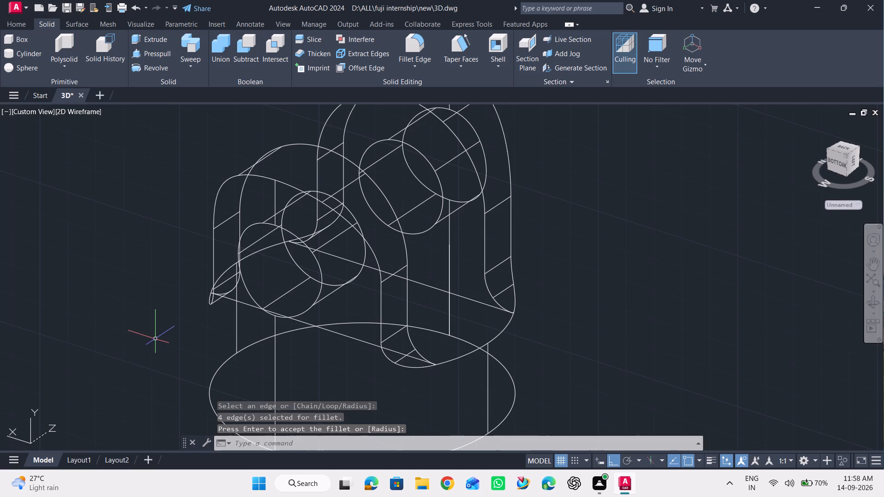
Switch to the Shades of Gray visual style and examine the filleted lug-to-base edges and the base's underside.
click(6, 21)
click(518, 35)
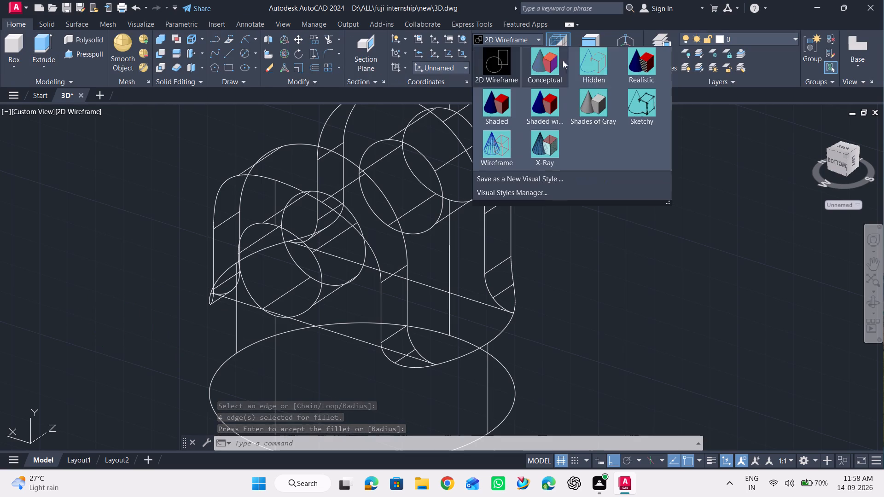
click(598, 100)
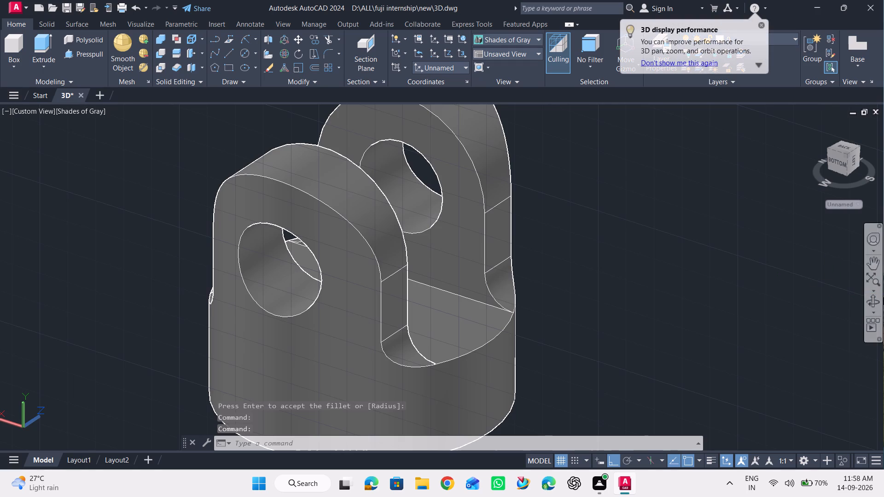
click(873, 298)
drag(790, 304, 456, 267)
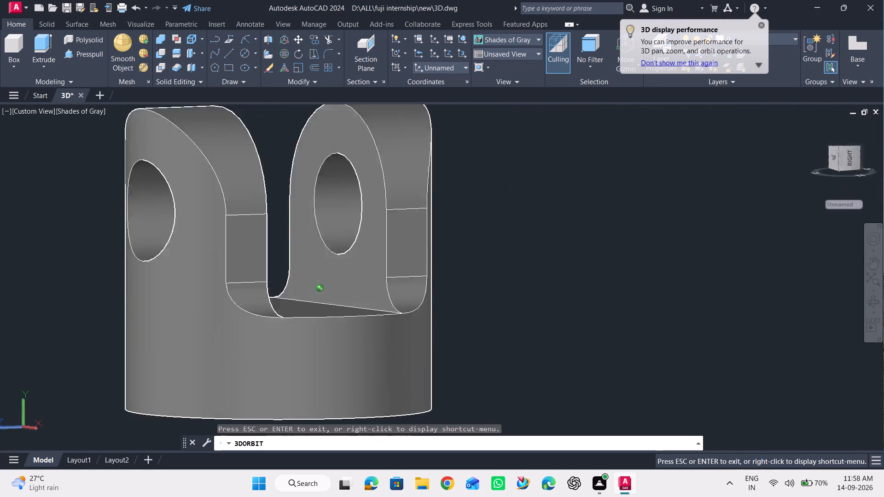
drag(456, 267, 651, 296)
key(Escape)
scroll(548, 234, down, 2)
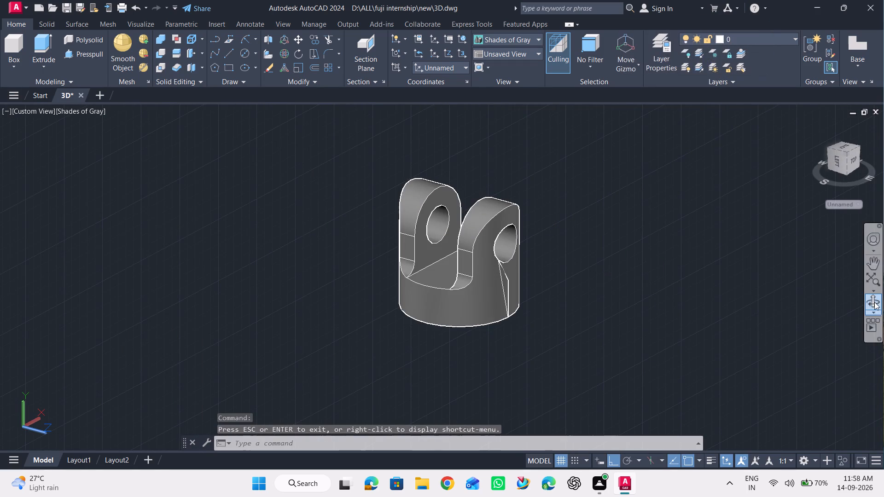
click(874, 302)
drag(586, 280, 539, 148)
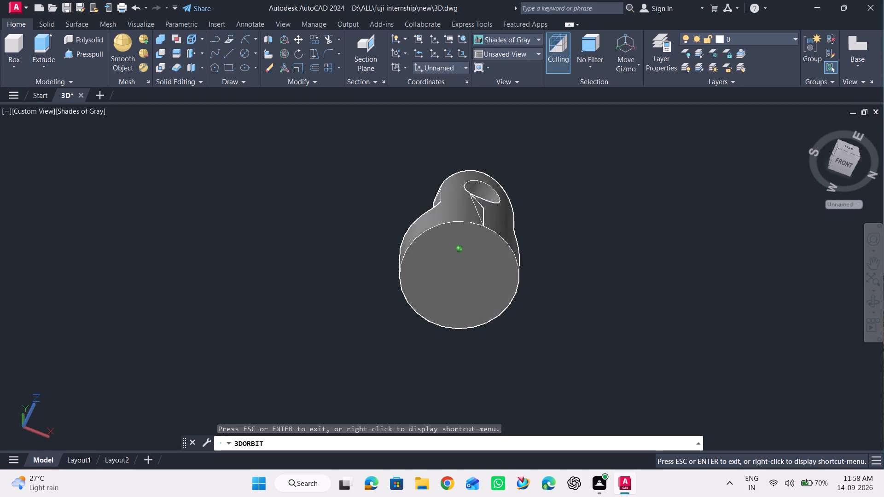
drag(539, 148, 513, 173)
key(Escape)
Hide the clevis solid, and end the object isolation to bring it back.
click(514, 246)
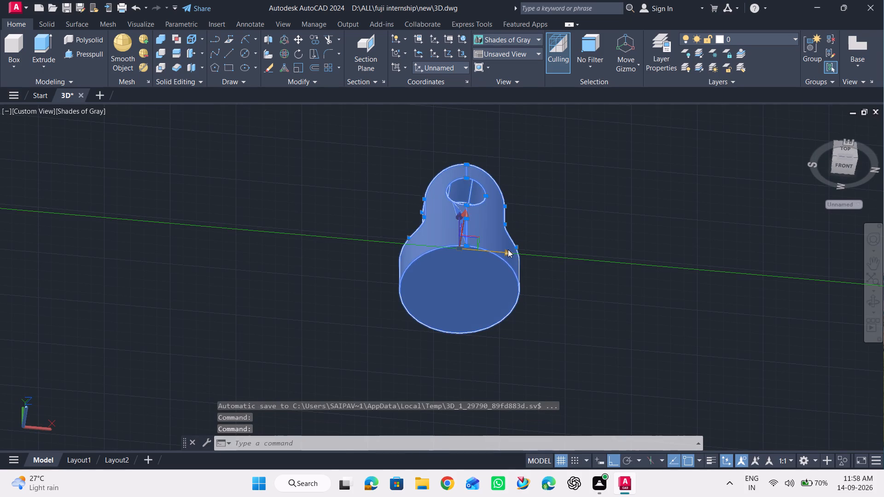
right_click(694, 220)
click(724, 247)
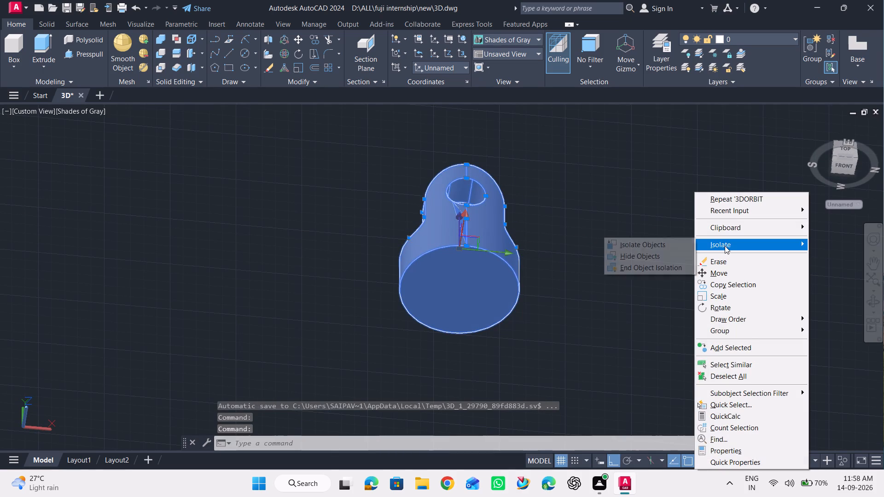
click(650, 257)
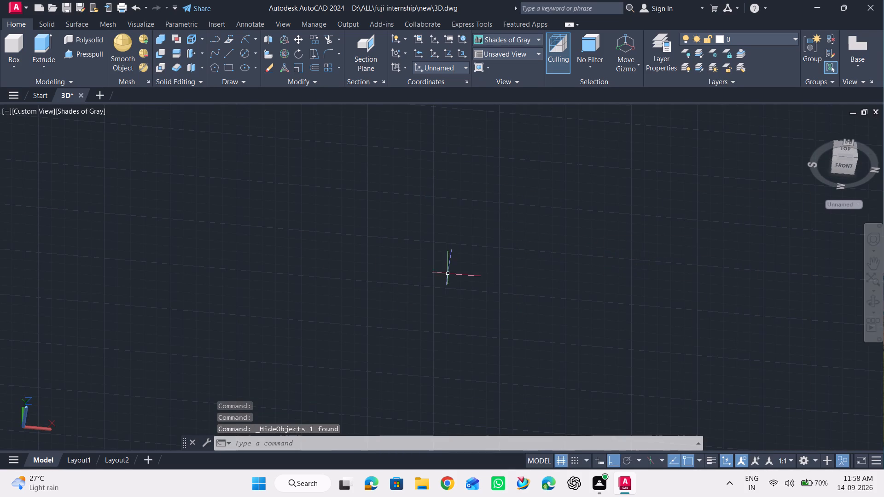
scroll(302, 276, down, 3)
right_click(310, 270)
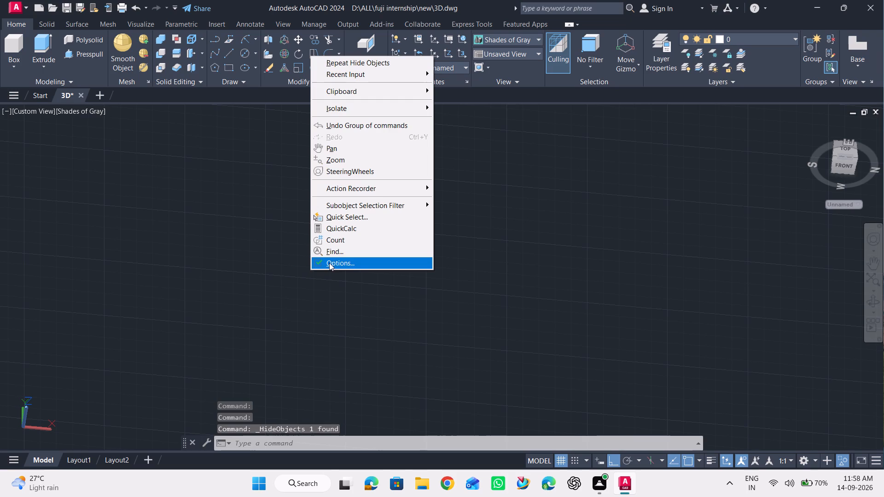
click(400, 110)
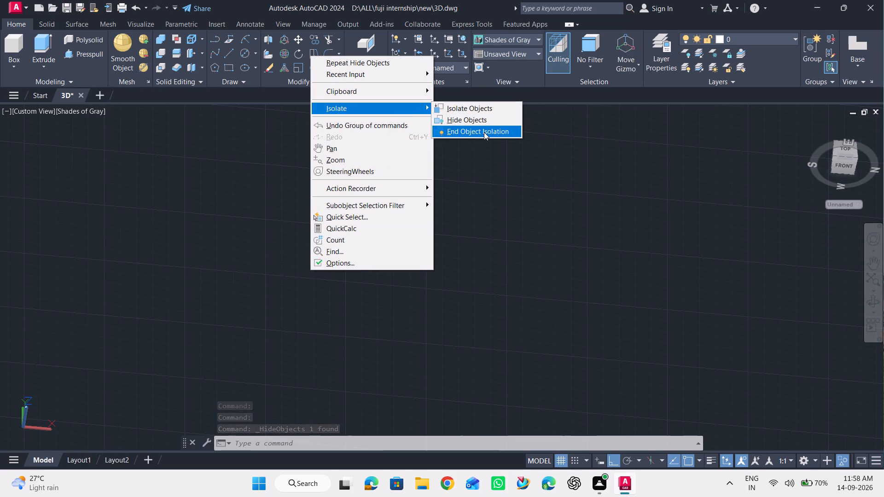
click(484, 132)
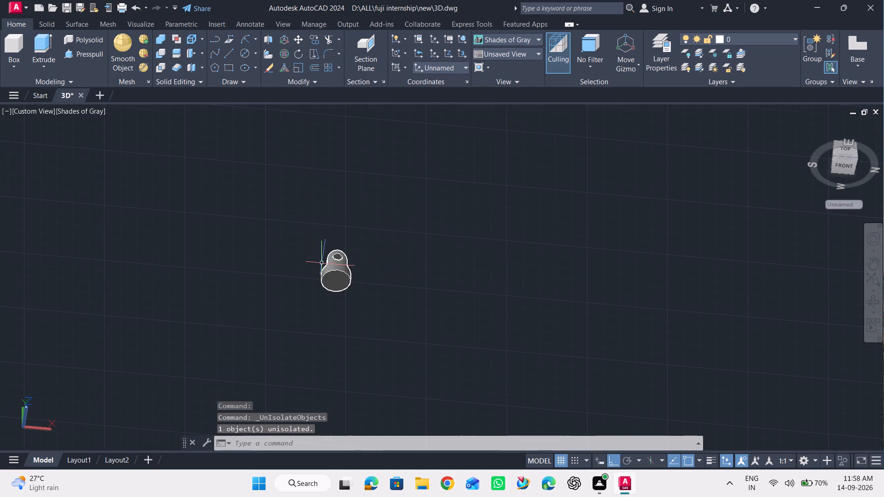
Set the coordinate system to the Top UCS for drawing on the flat underside of the cylindrical base.
click(867, 304)
drag(519, 187, 355, 290)
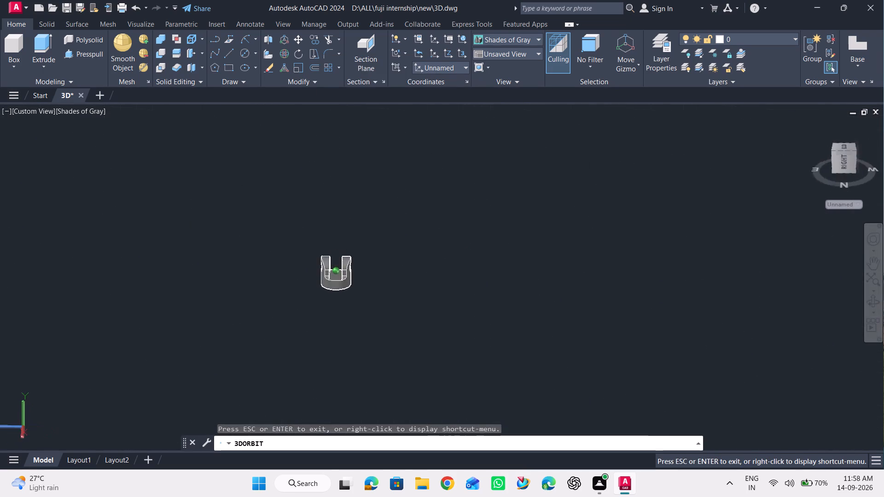
drag(355, 290, 424, 172)
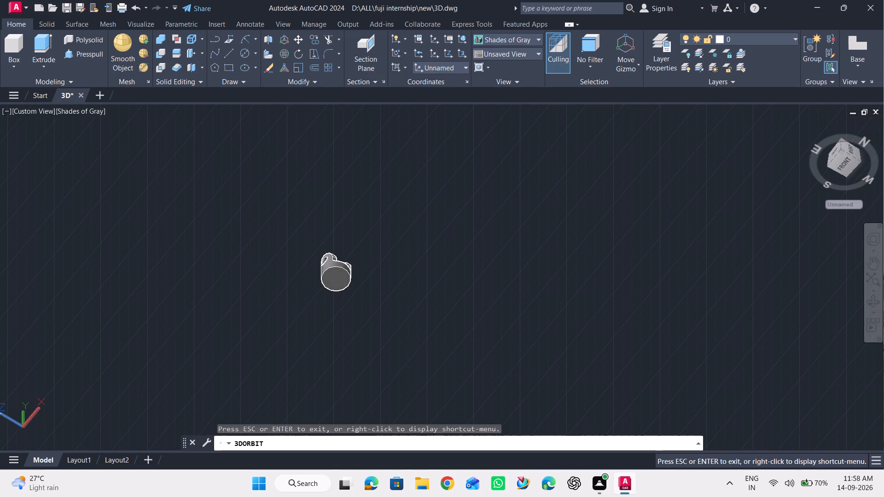
scroll(341, 283, up, 13)
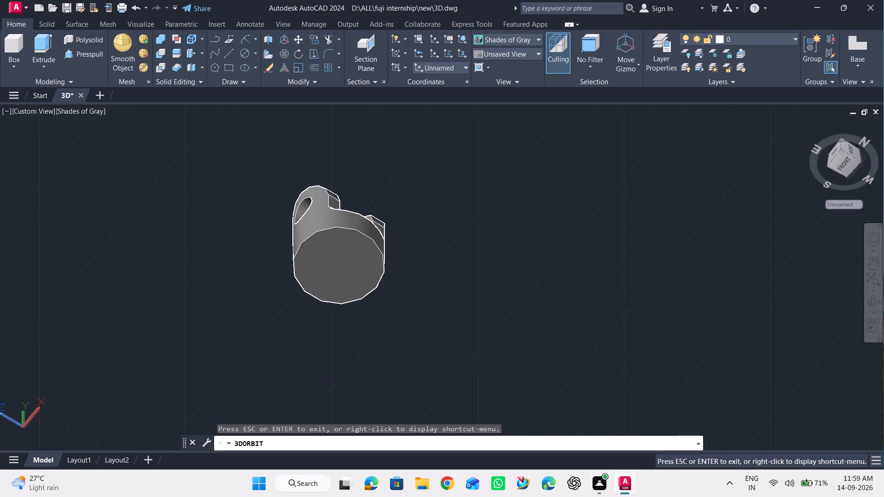
scroll(333, 282, up, 6)
key(Escape)
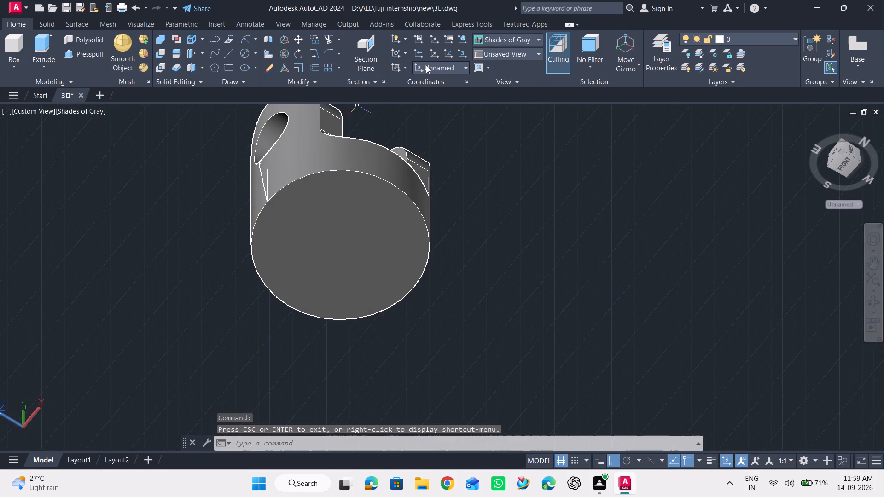
click(426, 65)
click(440, 98)
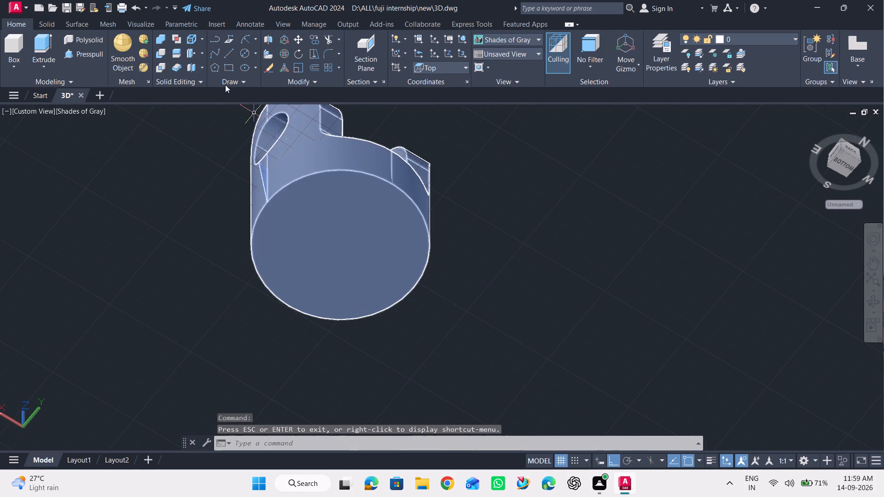
Draw a circle of diameter 60 centred on the flat underside of the cylindrical base.
click(245, 52)
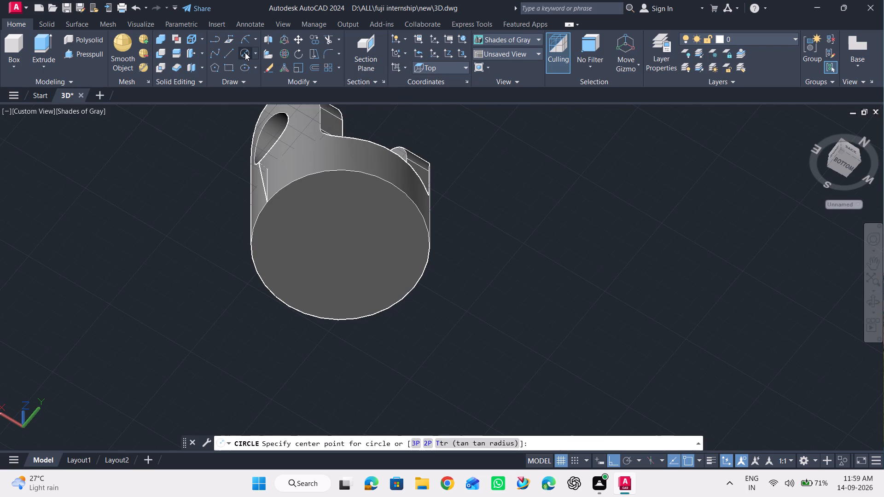
click(342, 242)
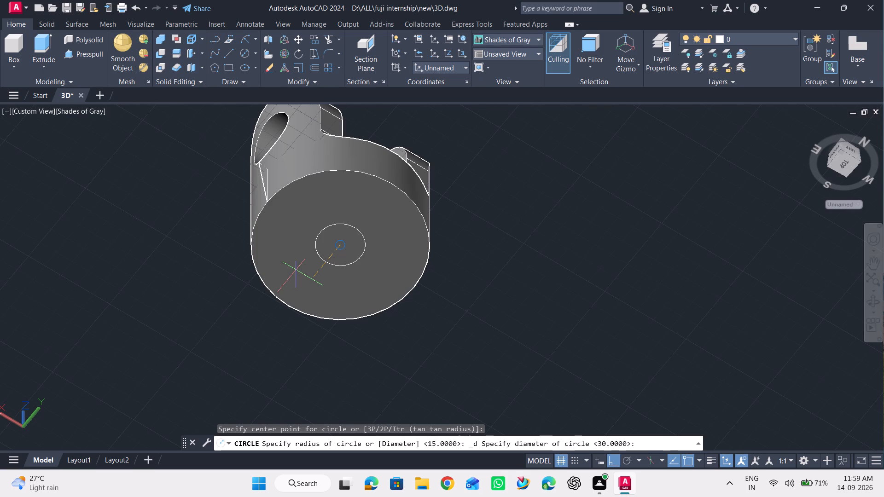
key(d)
key(Return)
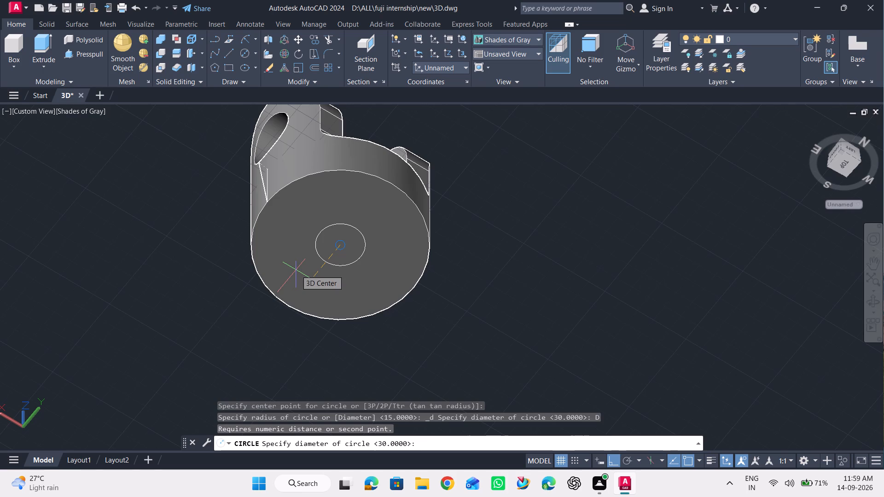
key(6)
key(0)
key(Return)
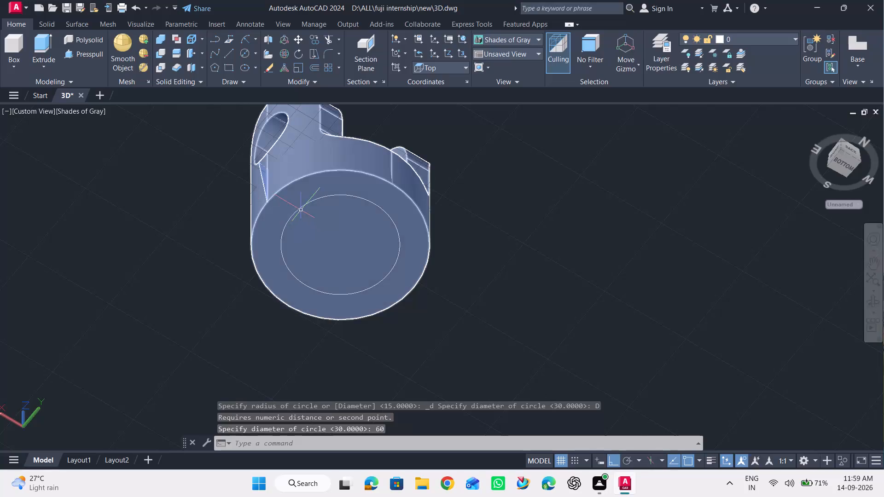
Presspull the diameter 60 circle outward from the base's underside by 40 to form a cylindrical shank.
click(94, 53)
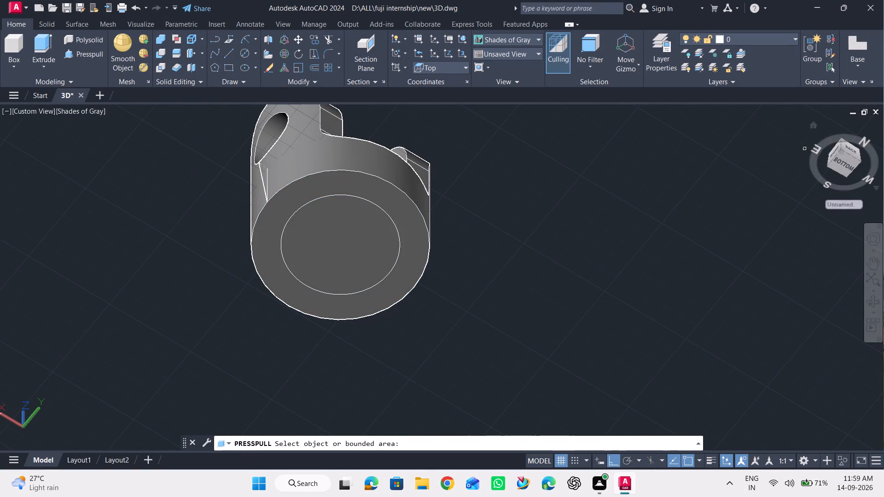
click(373, 260)
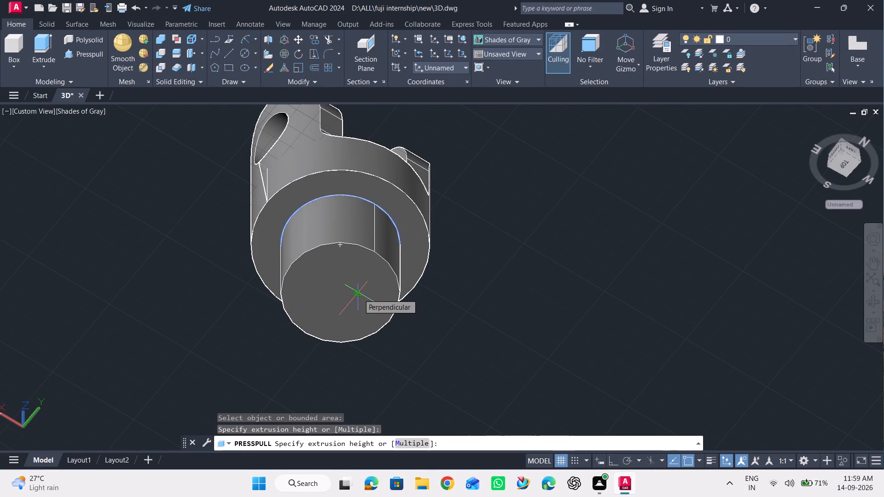
key(4)
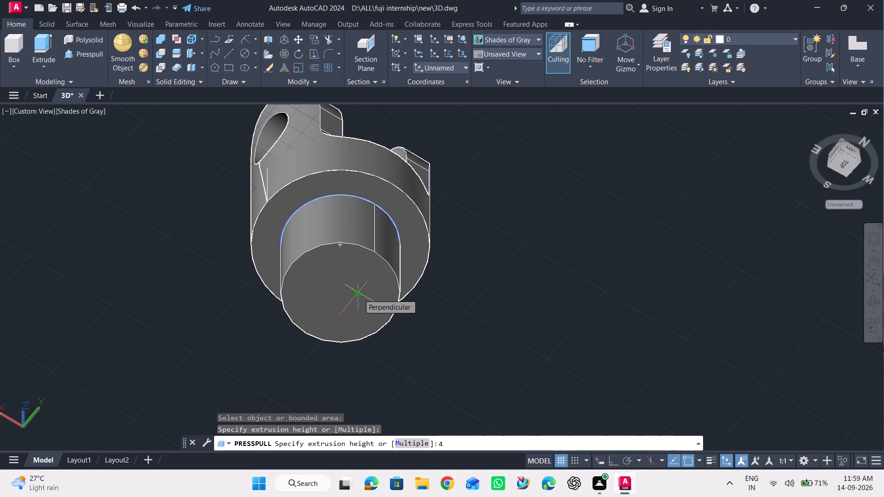
key(0)
key(Return)
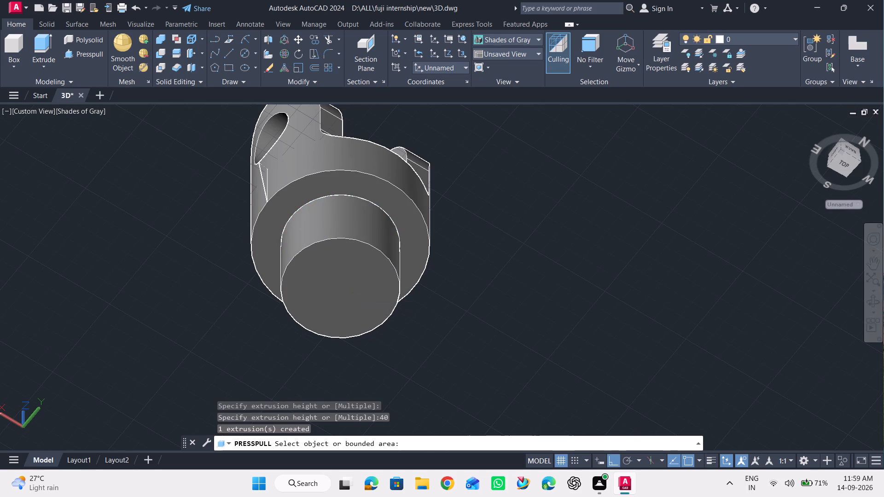
Draw a circle of diameter 40 centred on the end face of the diameter 60 shank.
click(245, 56)
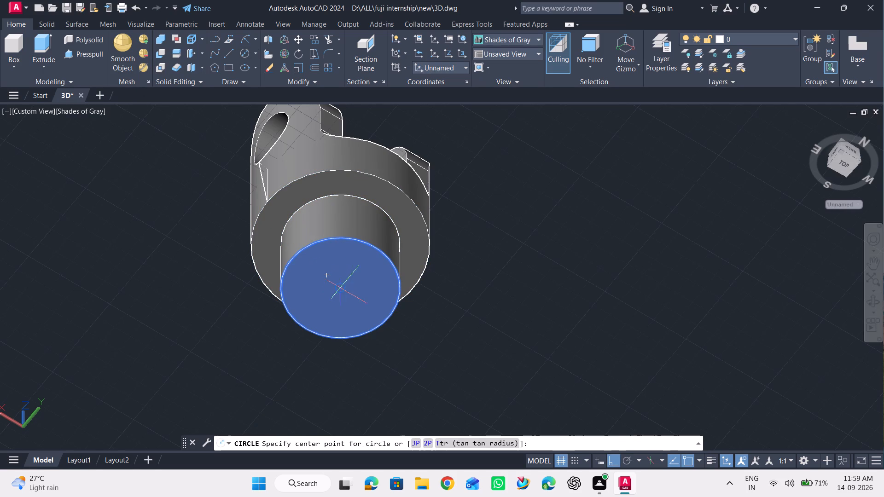
click(340, 288)
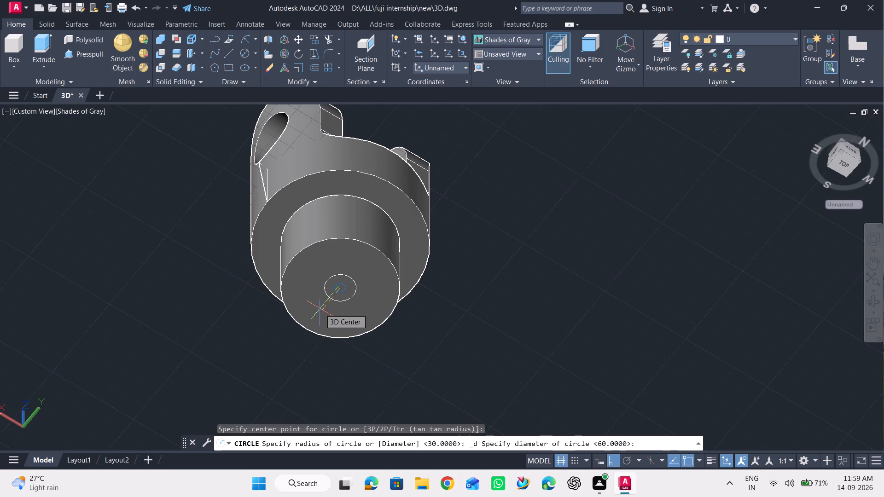
text(40)
key(Return)
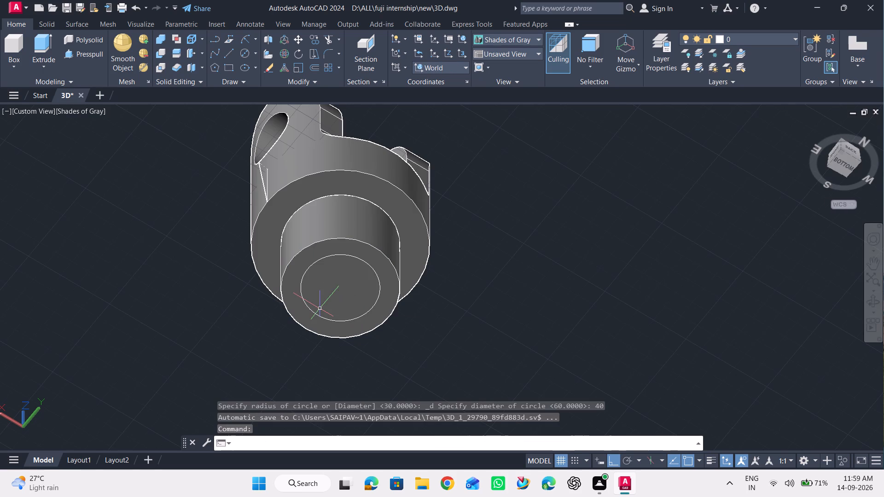
Presspull the diameter 40 circle outward by 30 to form the narrower shank step.
click(70, 51)
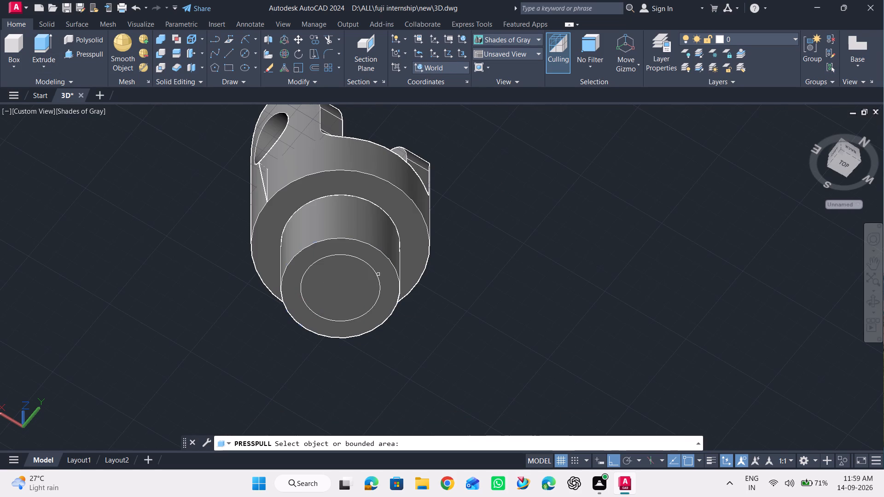
click(367, 270)
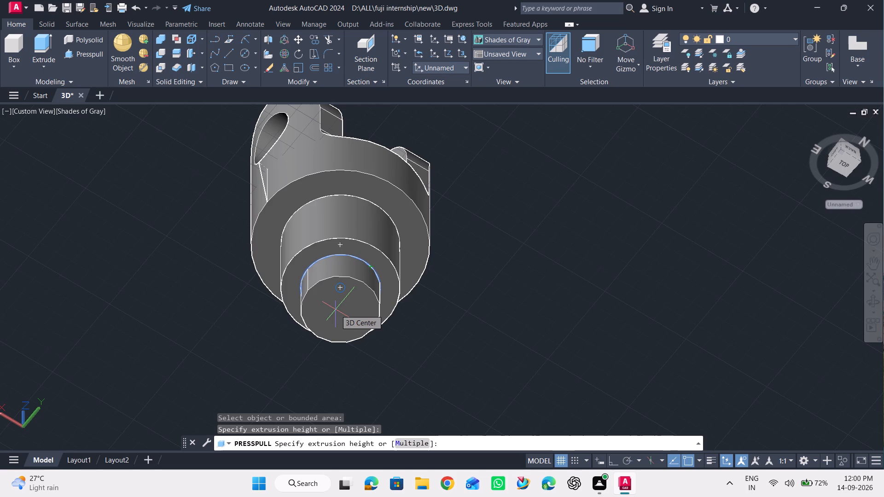
text(30)
key(Return)
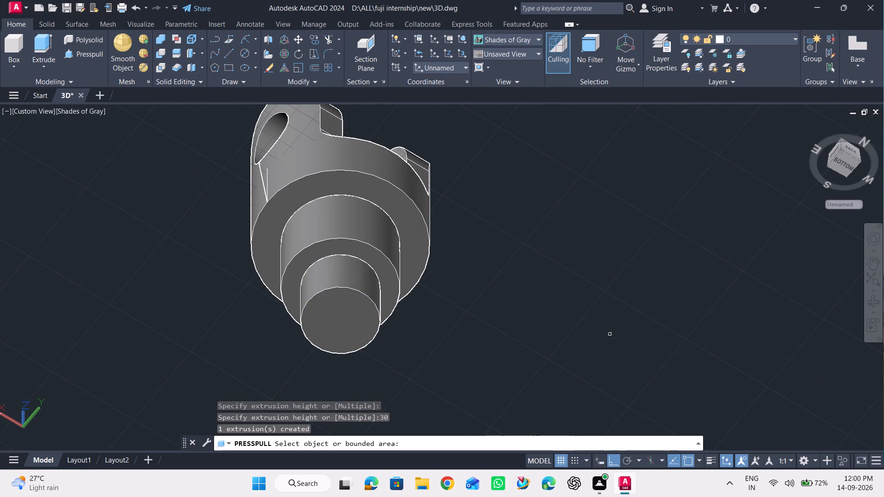
key(Escape)
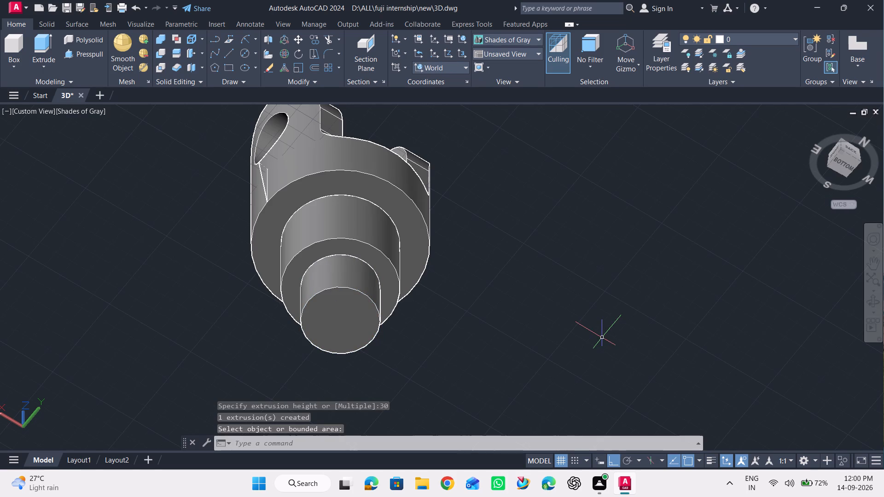
Draw a circle of diameter 20 centred on the end face of the narrower shank step.
click(247, 50)
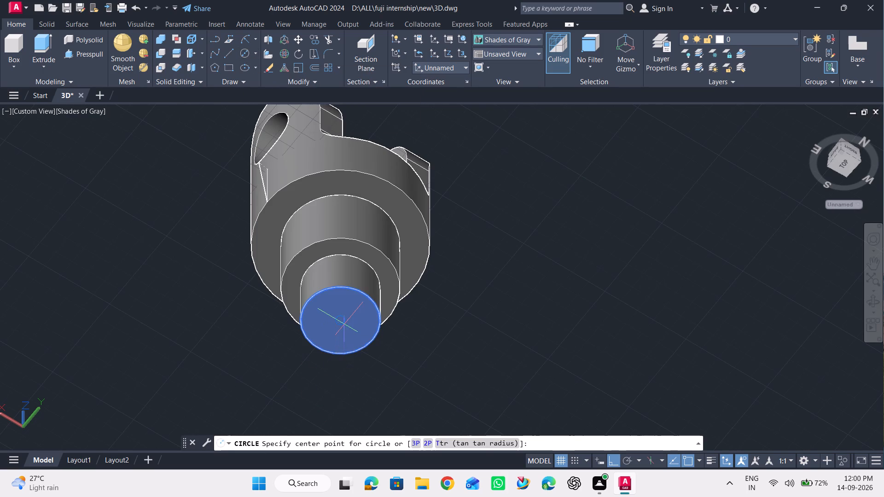
click(343, 322)
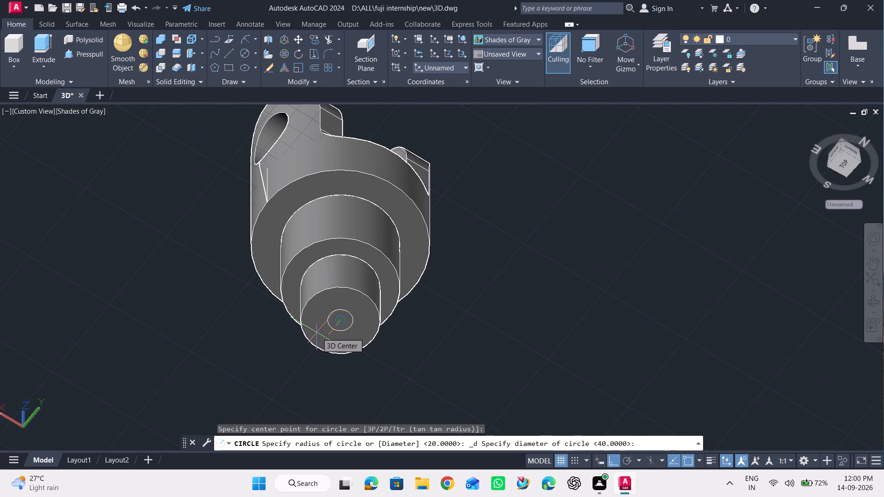
text(20)
key(Return)
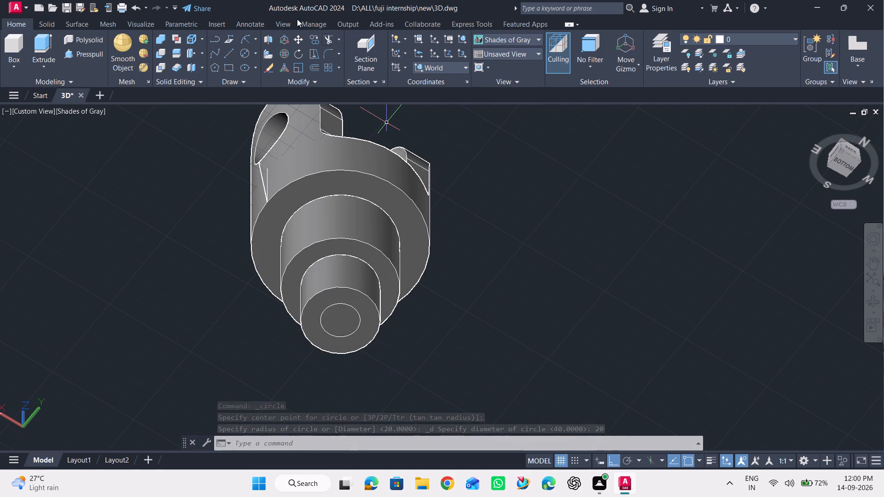
Presspull the diameter 20 circle by -100 into the part to cut a central bore through shank and base.
click(75, 57)
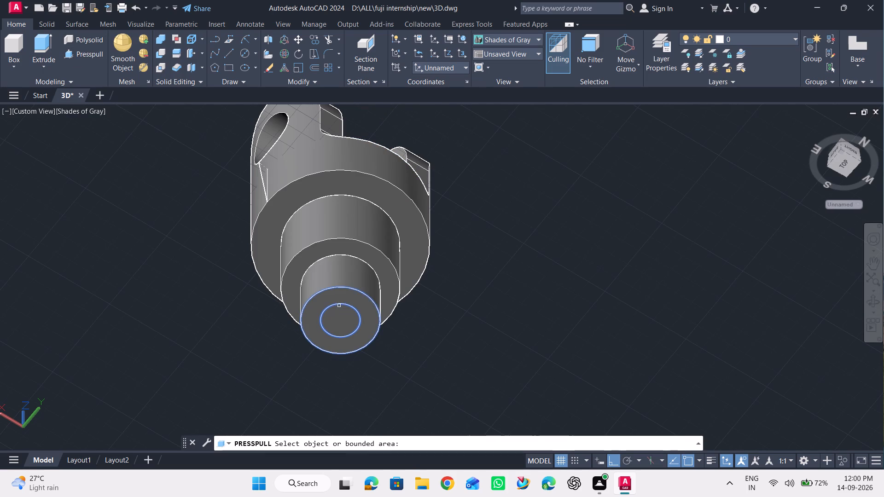
click(332, 330)
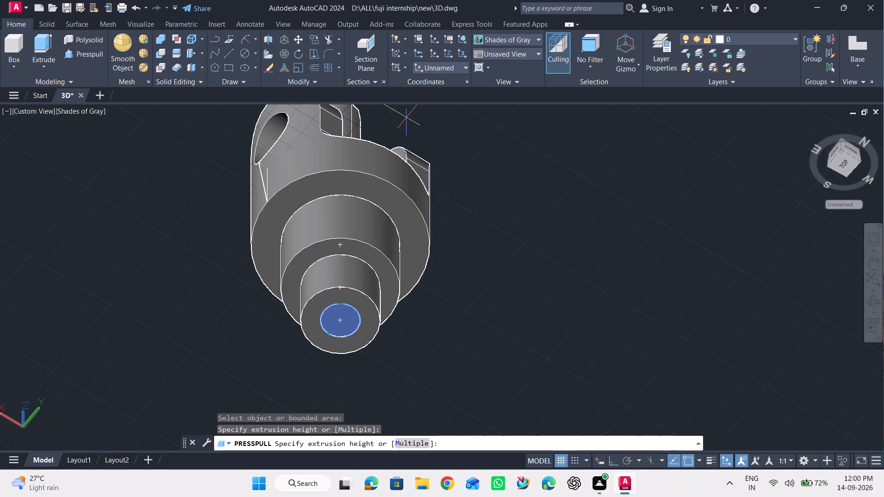
text(-100)
key(Return)
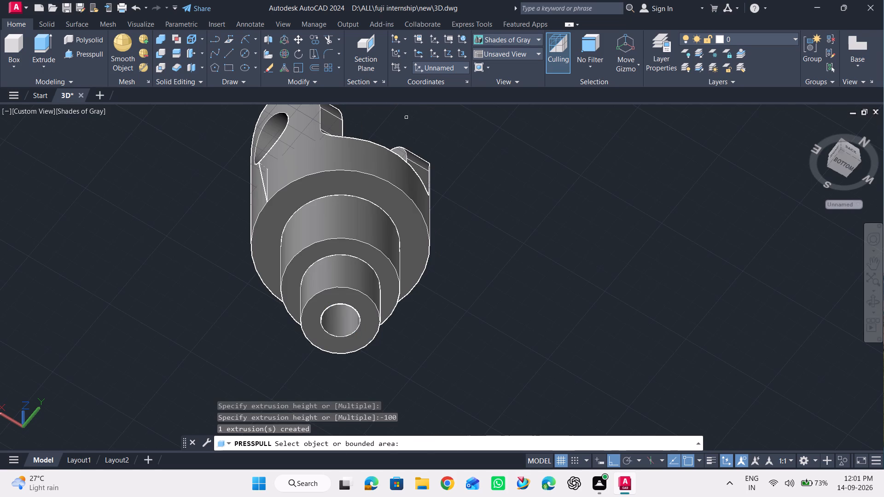
key(Escape)
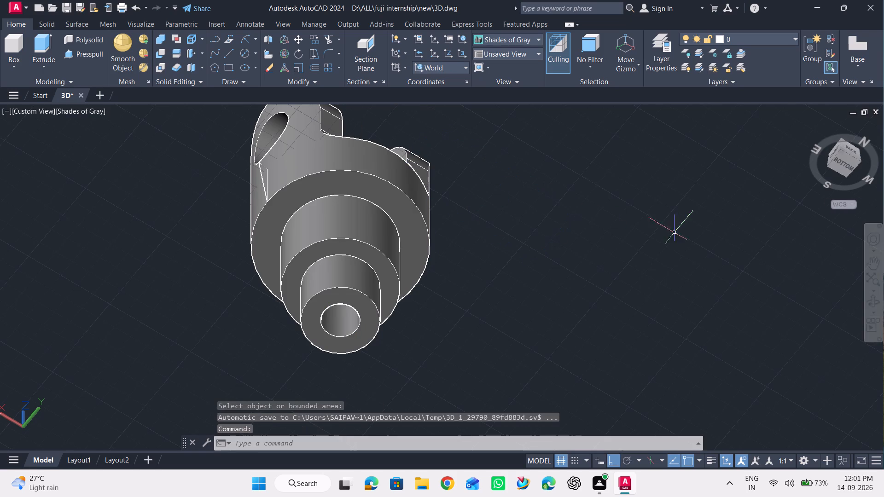
Examine the clevis from below, from the top and in isometric views, checking the stepped shank and central bore.
click(871, 306)
drag(632, 205, 612, 258)
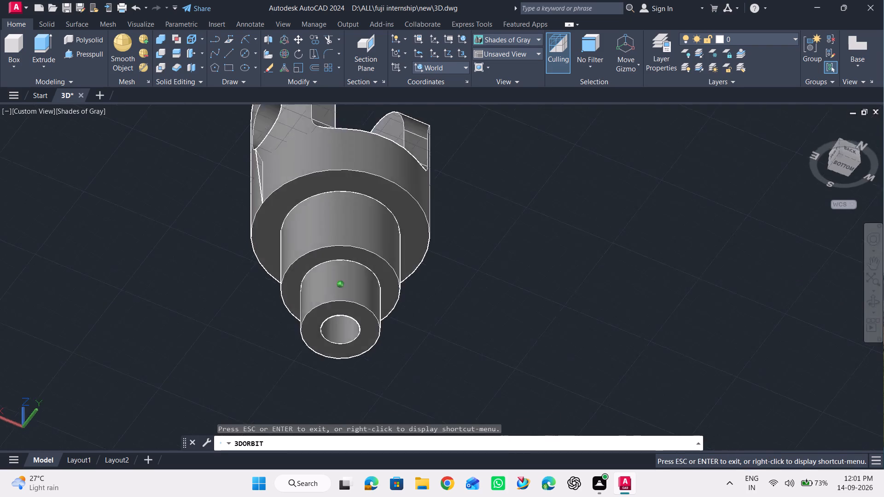
drag(612, 258, 311, 180)
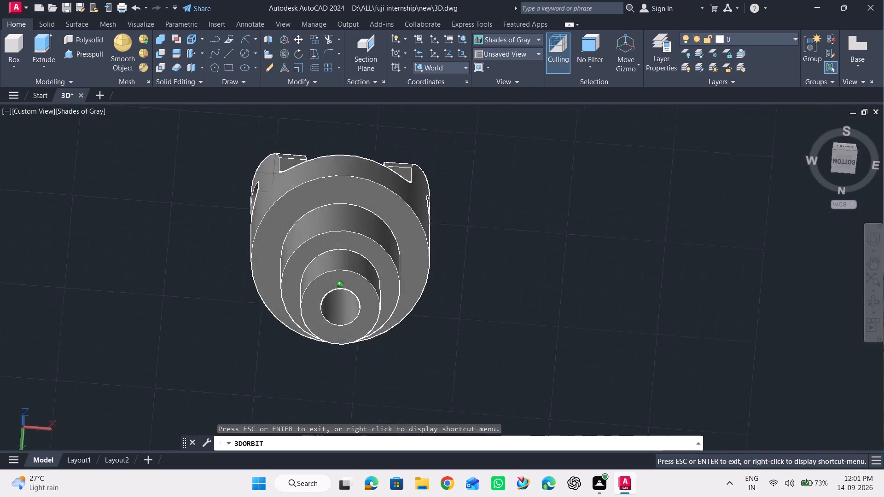
drag(311, 180, 229, 327)
scroll(228, 314, down, 6)
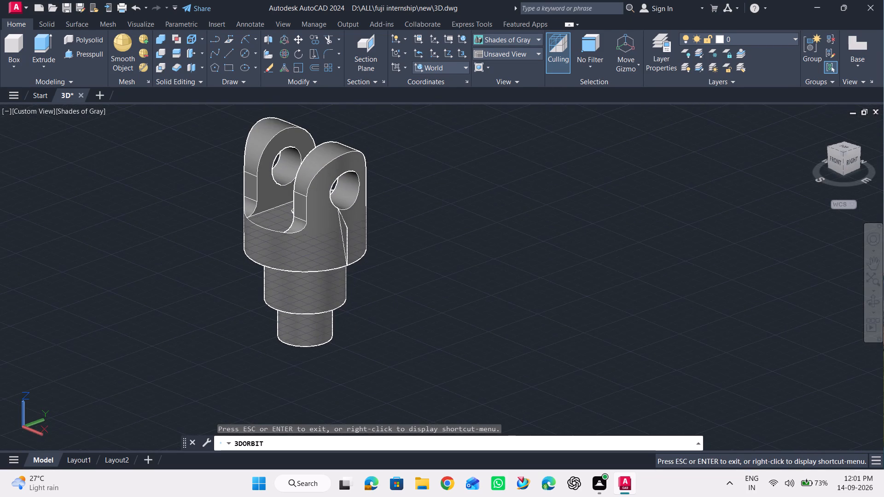
key(Escape)
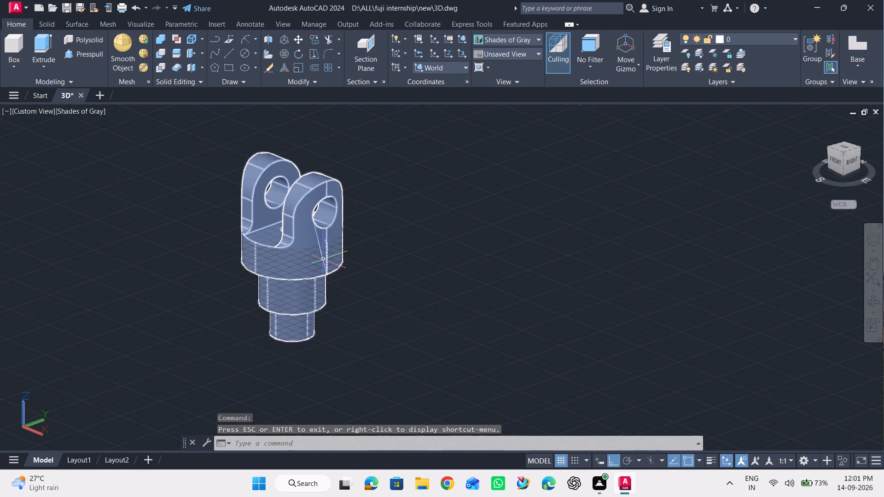
click(814, 127)
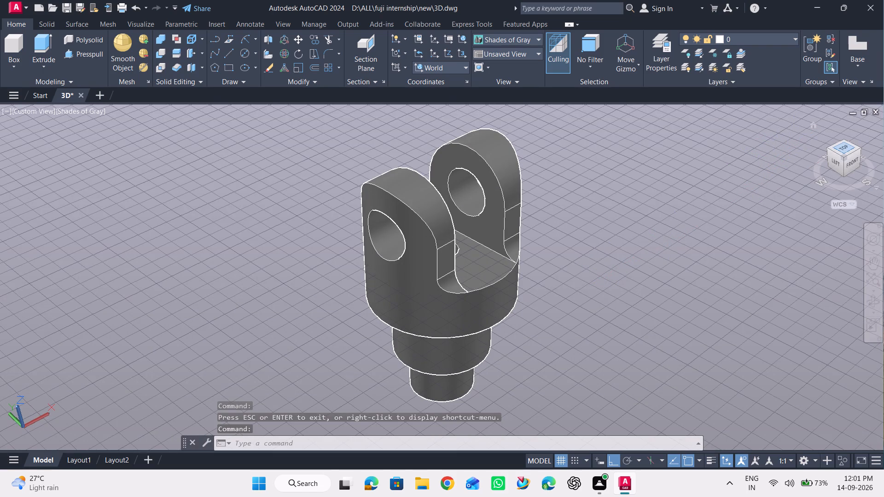
click(847, 147)
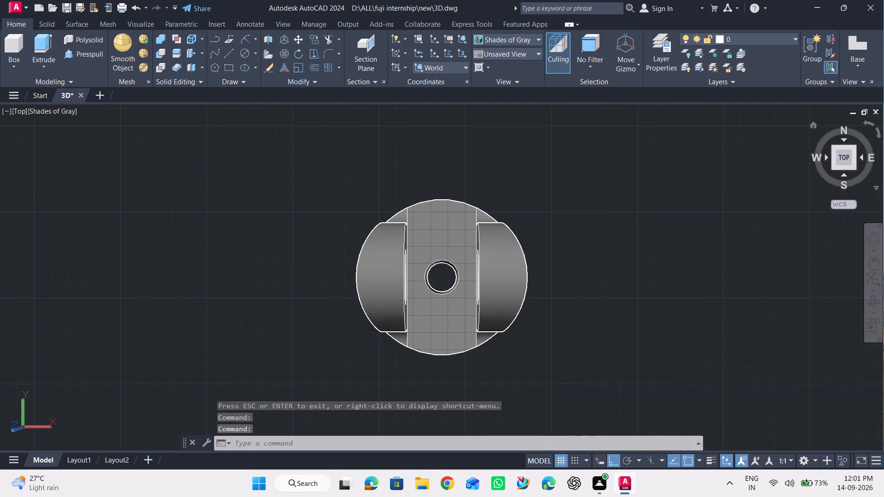
click(853, 166)
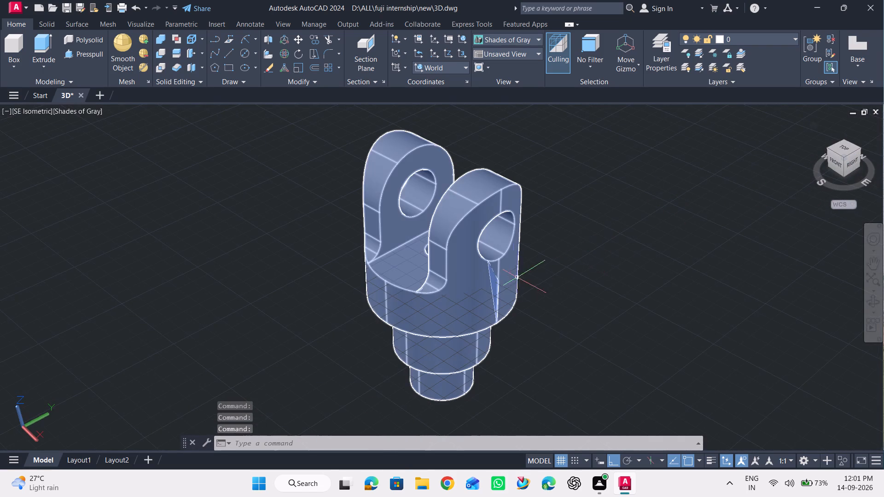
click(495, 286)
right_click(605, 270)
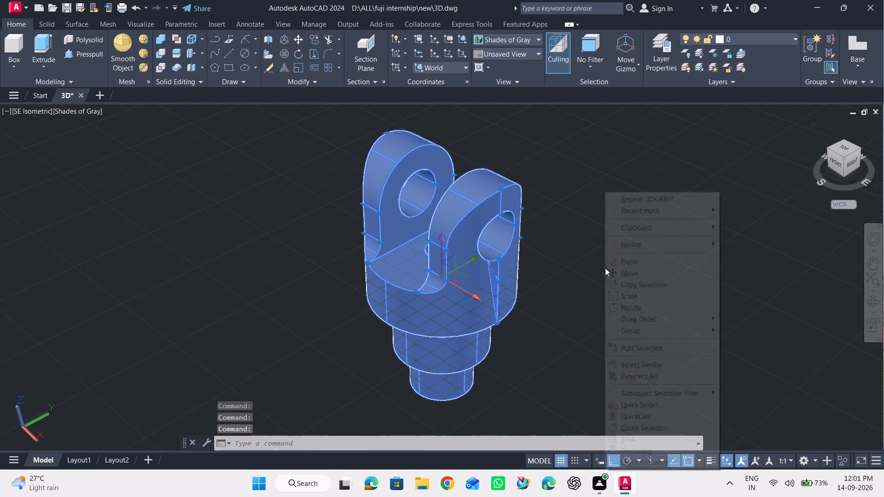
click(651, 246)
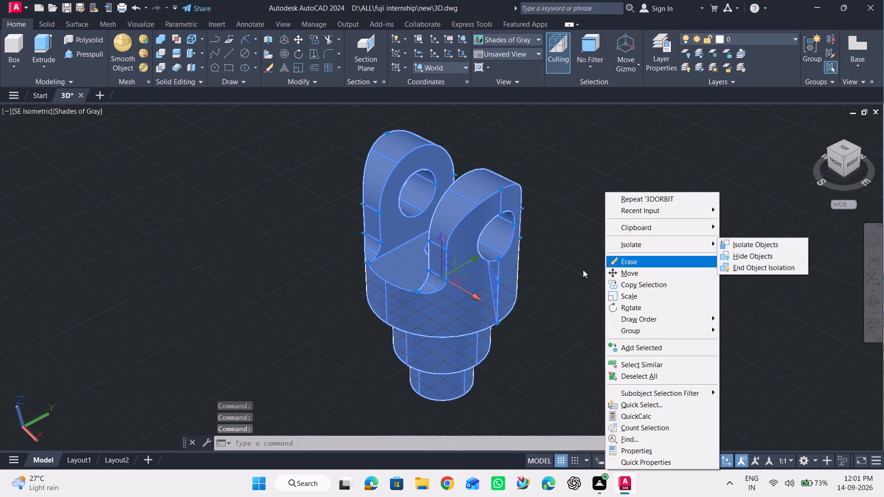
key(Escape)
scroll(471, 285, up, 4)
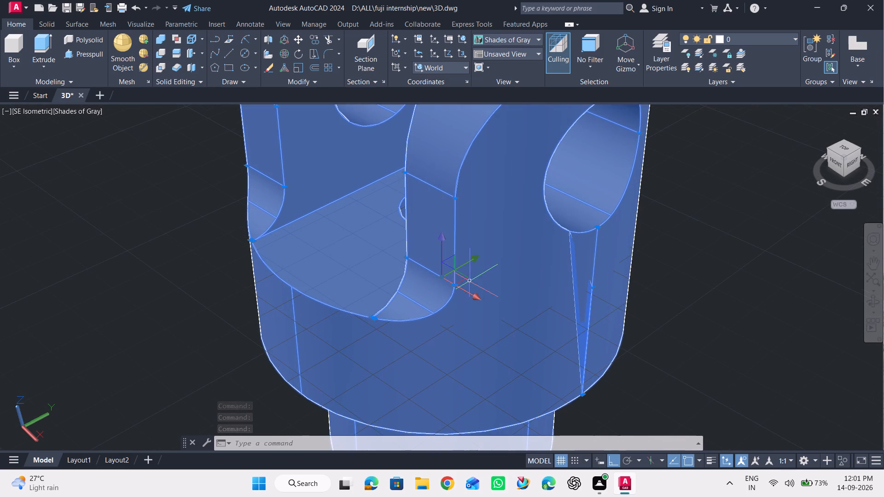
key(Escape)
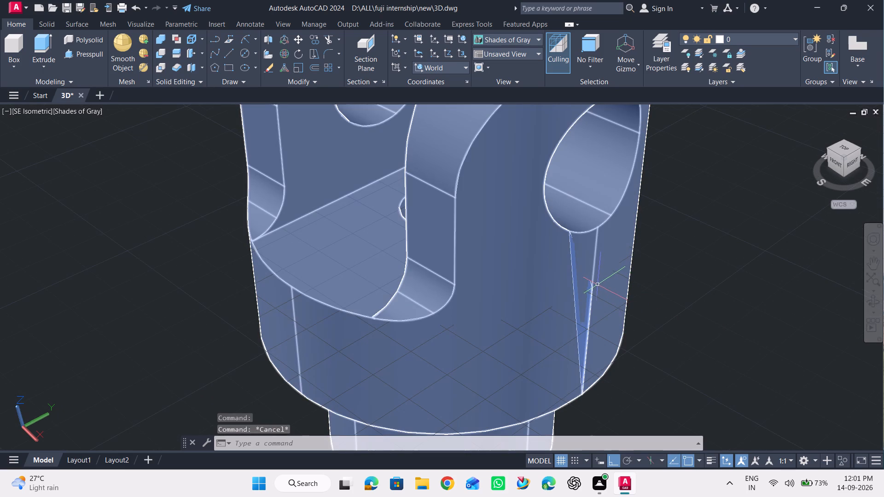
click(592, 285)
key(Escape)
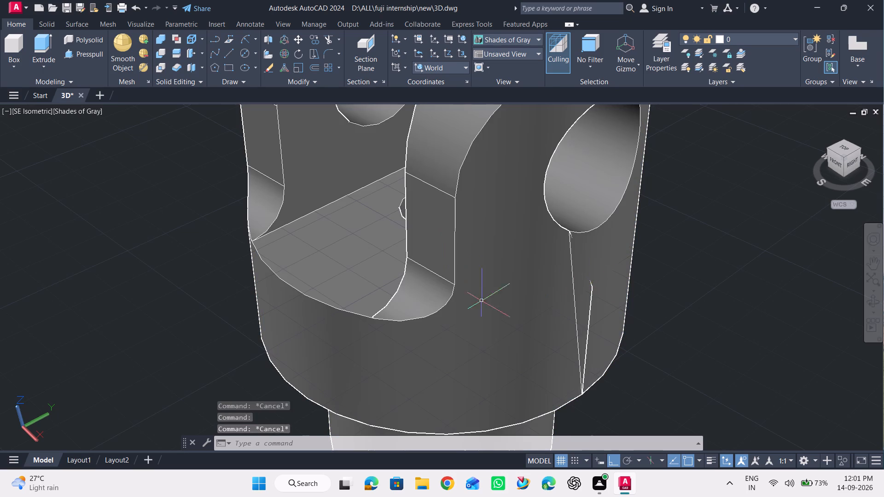
Hide the clevis solid to expose the leftover construction circles.
click(258, 261)
right_click(240, 255)
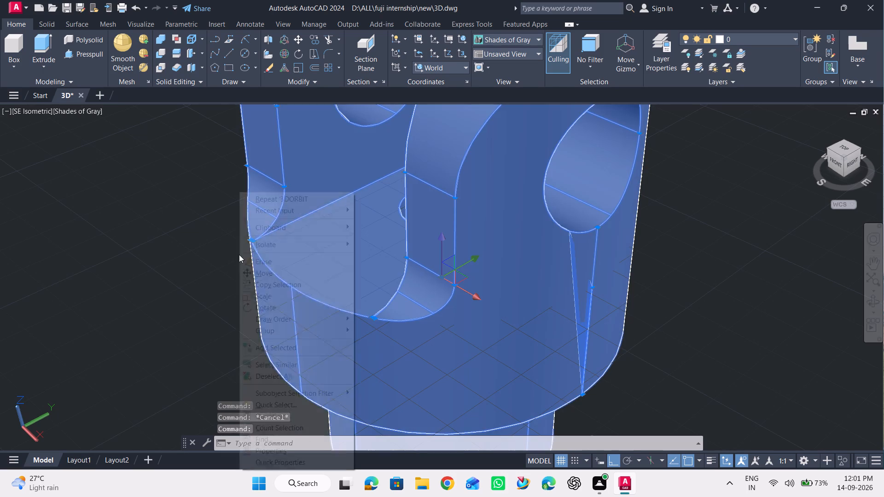
click(257, 238)
click(261, 248)
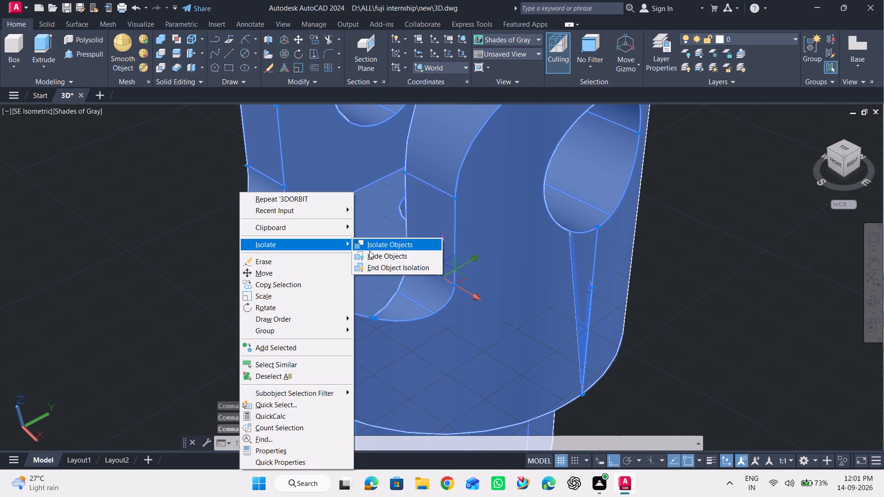
click(366, 259)
scroll(385, 238, down, 3)
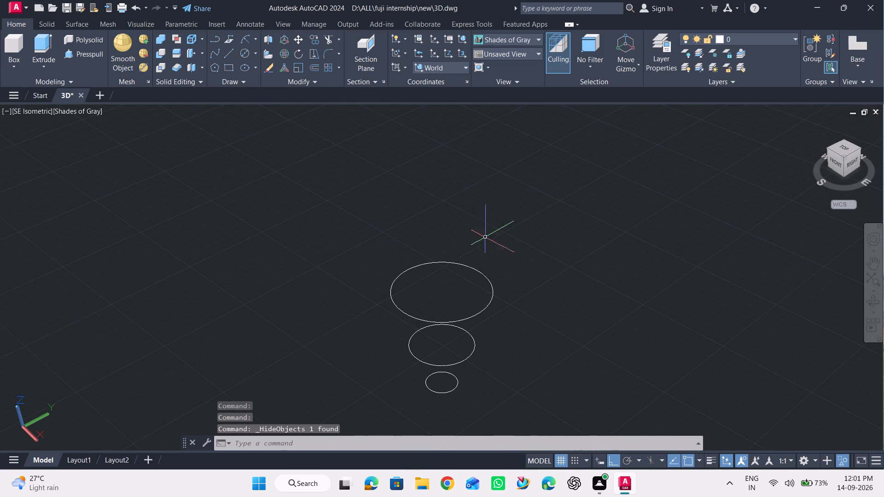
Erase the three leftover construction circles of the shank steps and bore.
key(Escape)
drag(556, 249, 507, 283)
drag(385, 410, 390, 405)
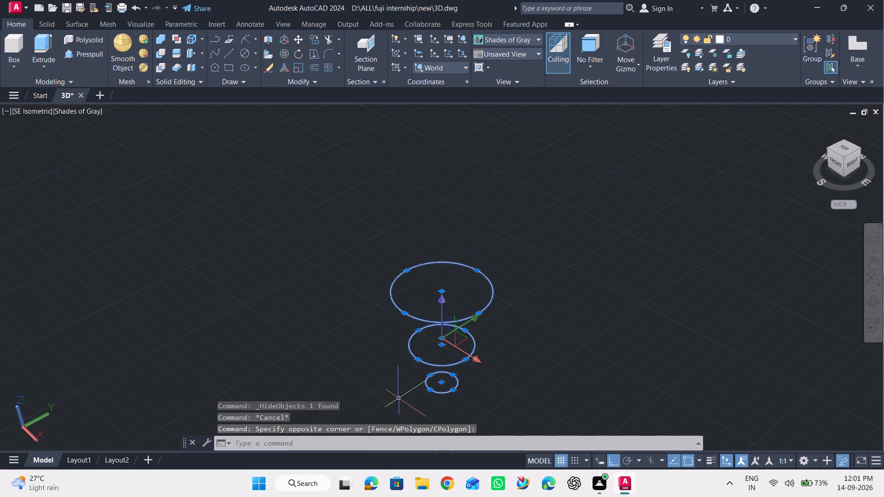
key(Delete)
End the object isolation to bring back the hidden clevis solid.
right_click(381, 250)
click(416, 298)
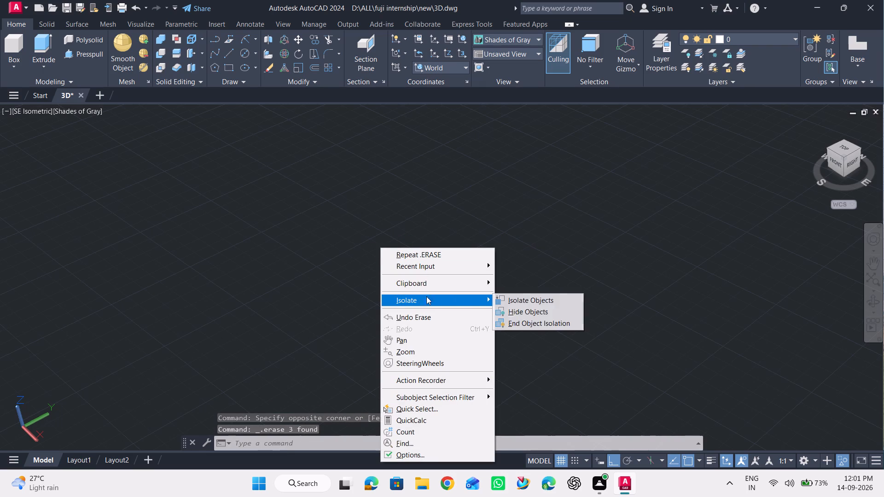
click(525, 324)
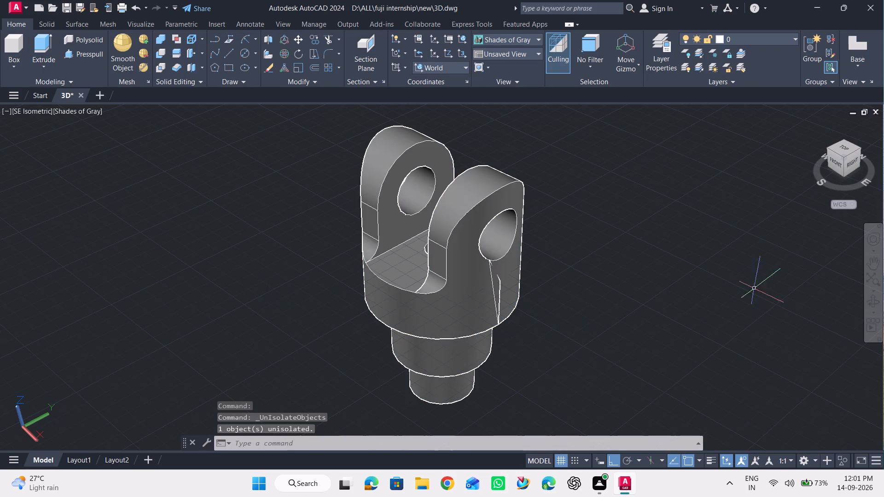
Orbit around the clevis to inspect its lugs, the central bore and the stepped shank from the back.
click(868, 304)
drag(588, 272, 749, 258)
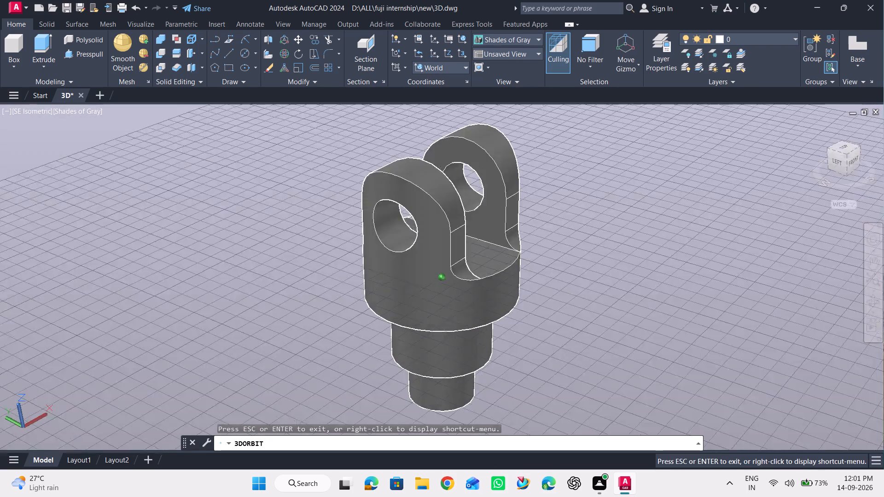
drag(749, 258, 768, 255)
drag(514, 277, 692, 283)
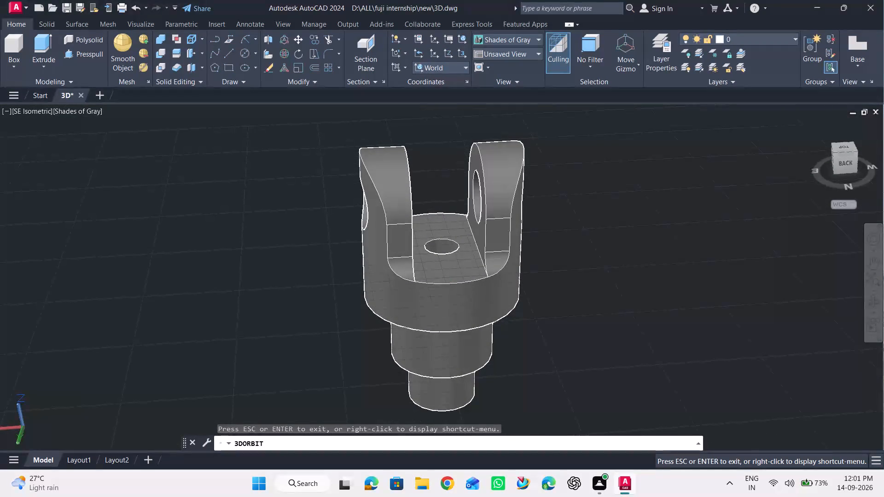
key(Escape)
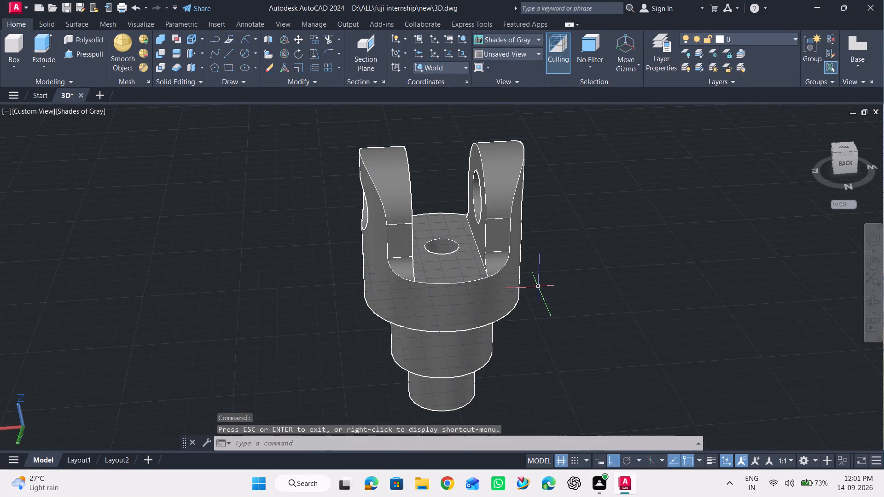
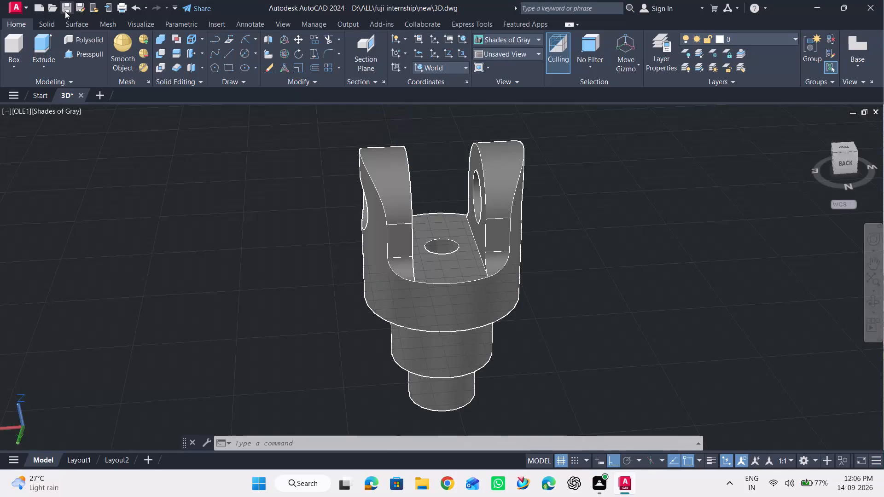
Save the 3D.dwg drawing with the finished clevis.
click(65, 11)
Open the program options to check the Open and Save settings, and close them without edits.
click(250, 438)
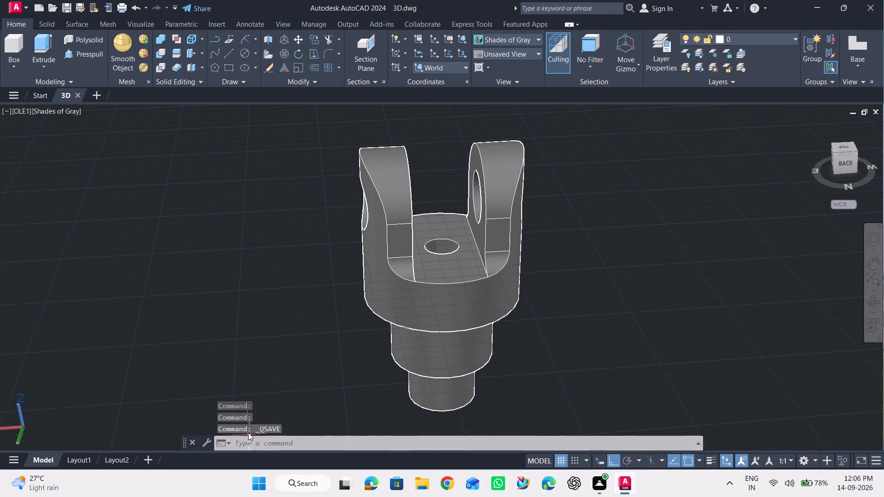
text(OP)
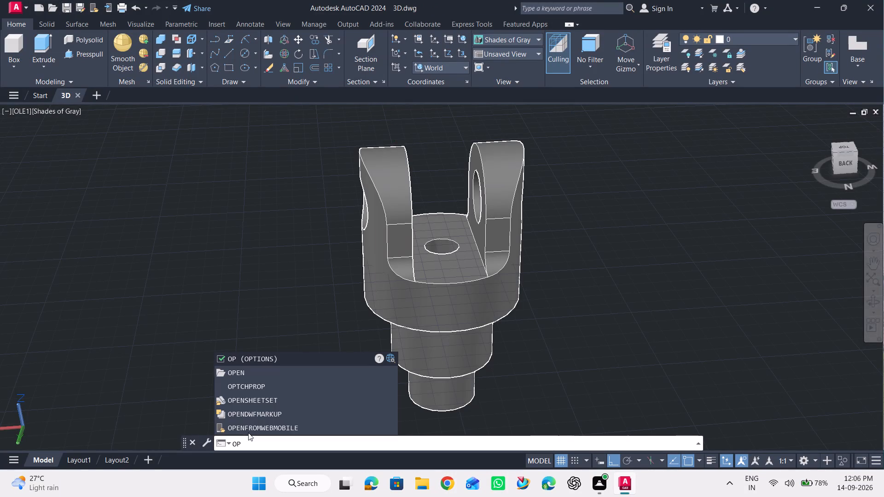
key(Return)
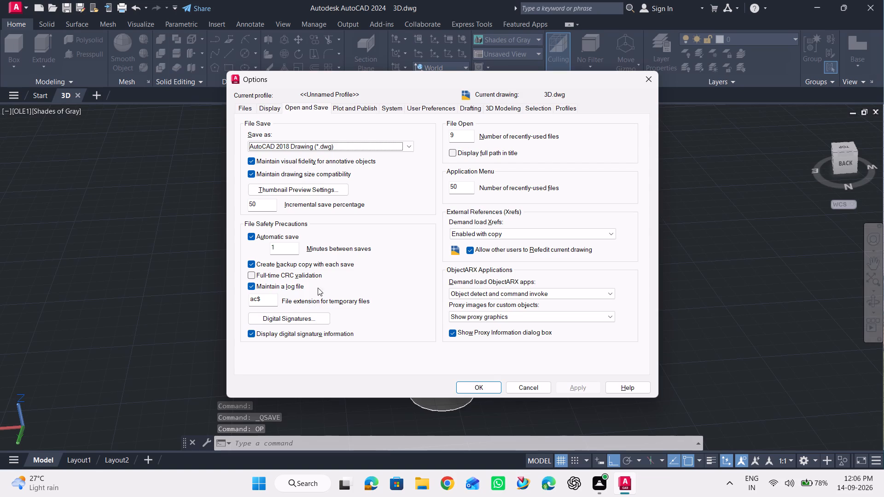
click(489, 388)
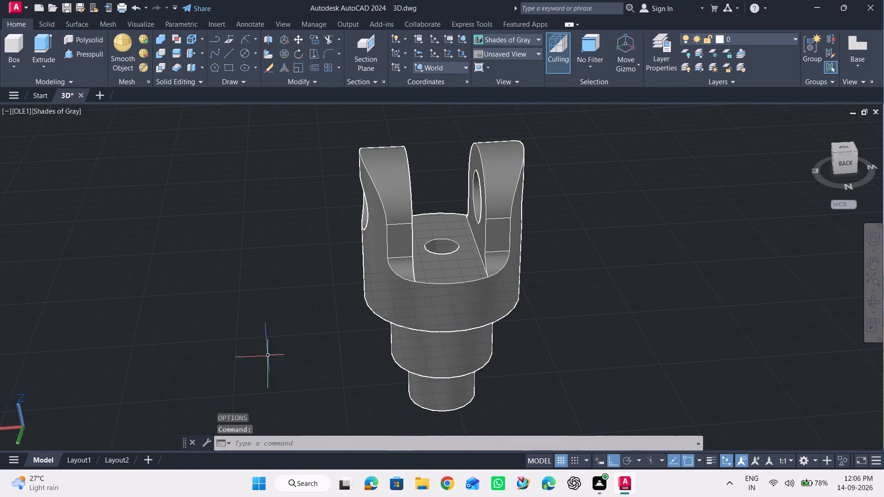
View the clevis from the top and from the northwest isometric direction.
click(848, 145)
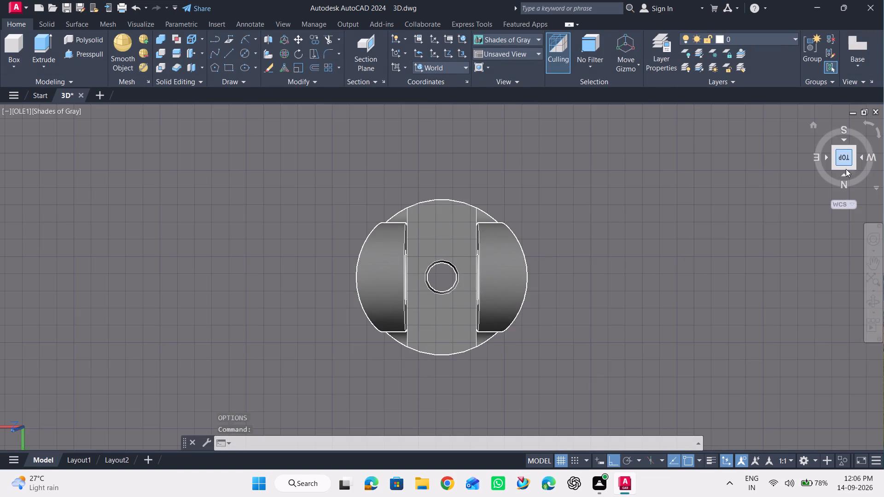
click(854, 166)
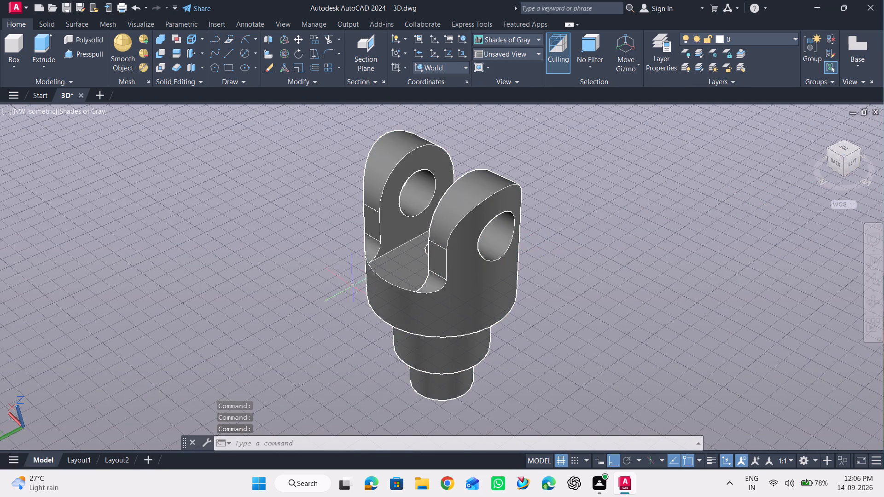
scroll(353, 286, down, 2)
scroll(375, 325, up, 1)
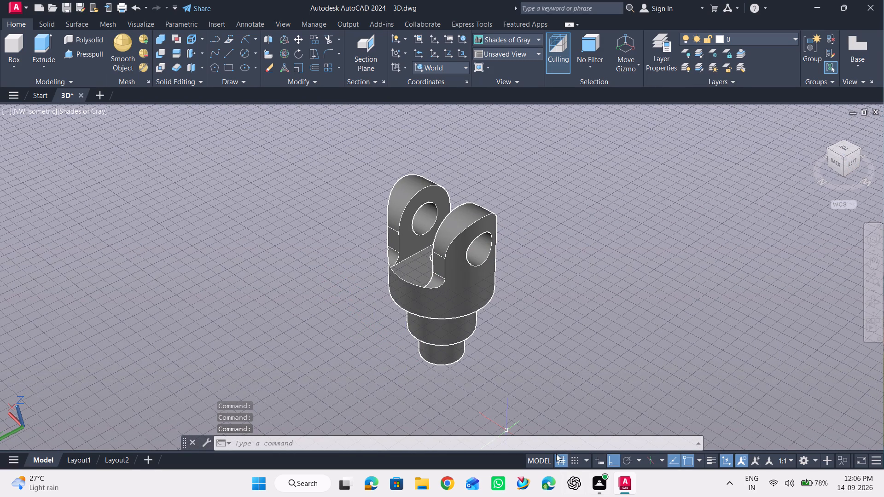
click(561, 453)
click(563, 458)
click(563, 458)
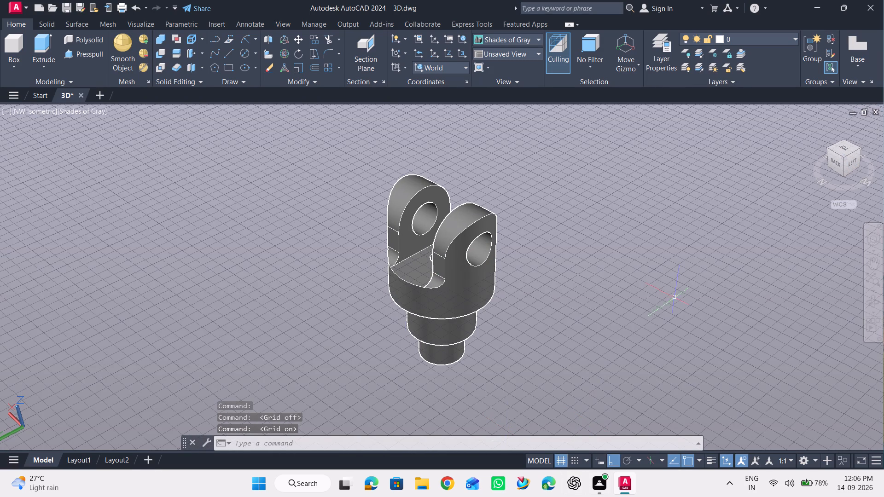
Examine the clevis from the top and southeast isometric views, orbiting around its front.
click(846, 149)
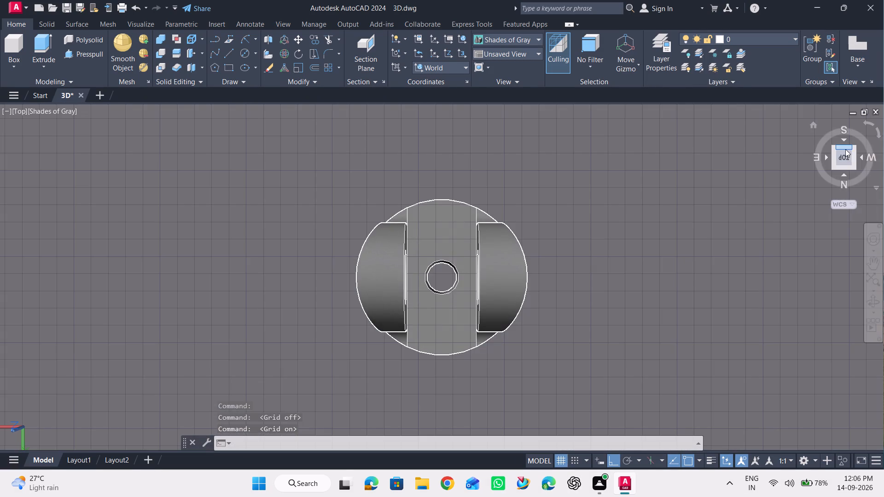
click(834, 149)
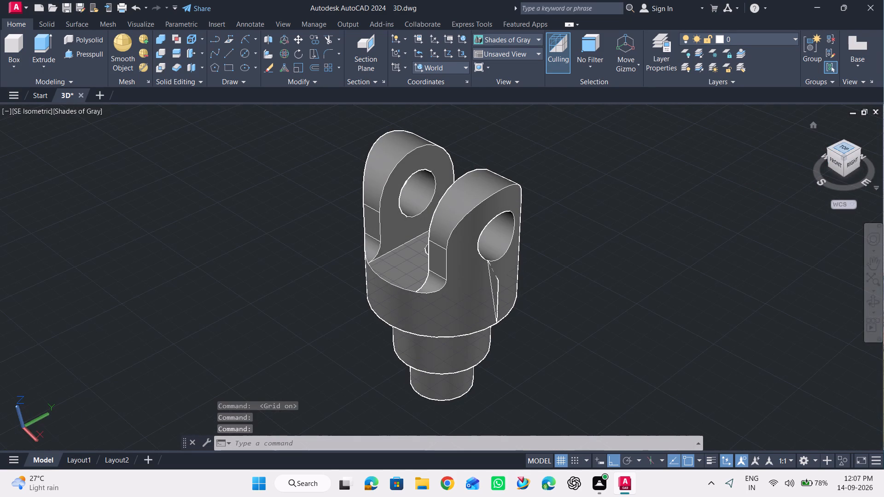
click(843, 148)
click(854, 167)
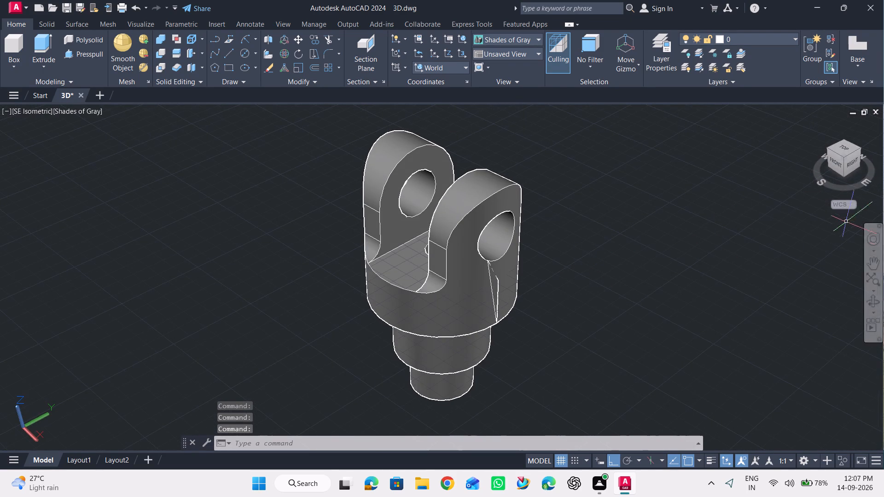
click(874, 298)
drag(624, 295, 728, 280)
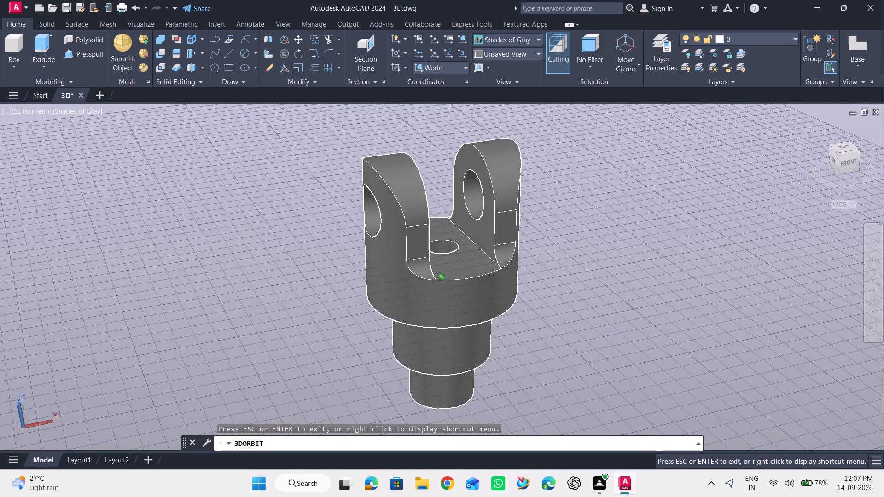
drag(728, 280, 623, 284)
key(Escape)
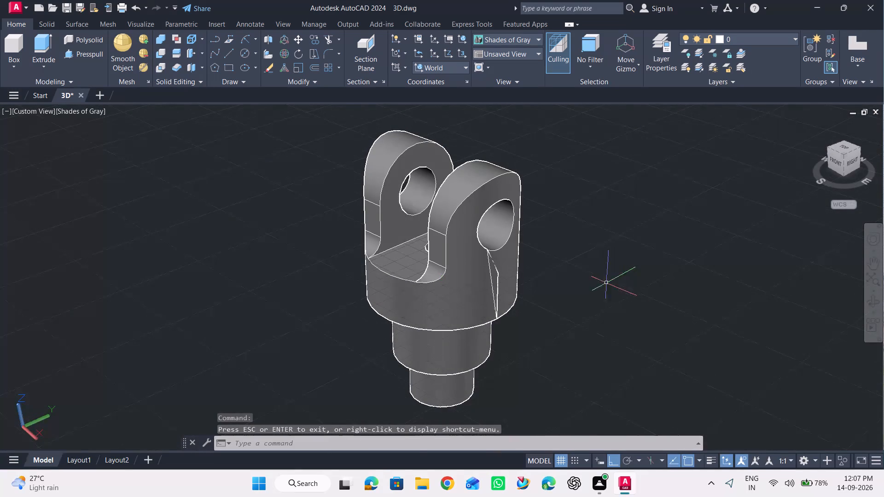
Examine the narrow sliver face below the lug hole on the cylindrical base up close.
scroll(518, 272, up, 4)
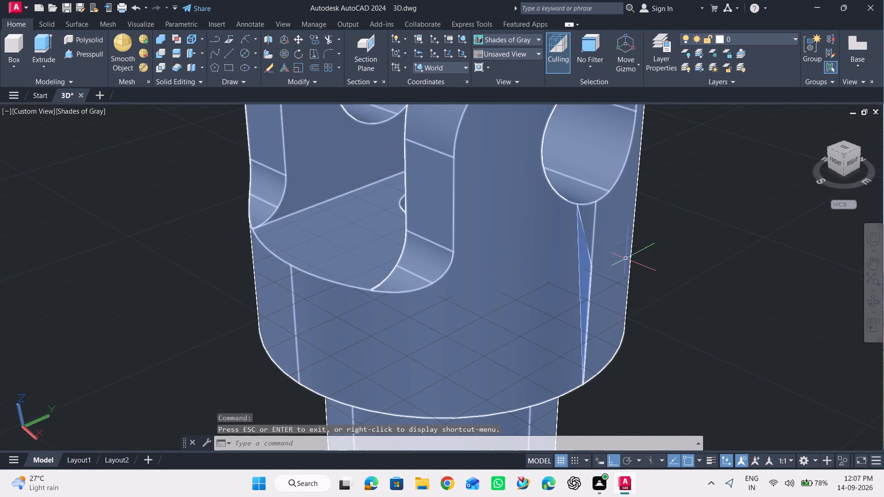
scroll(784, 225, up, 1)
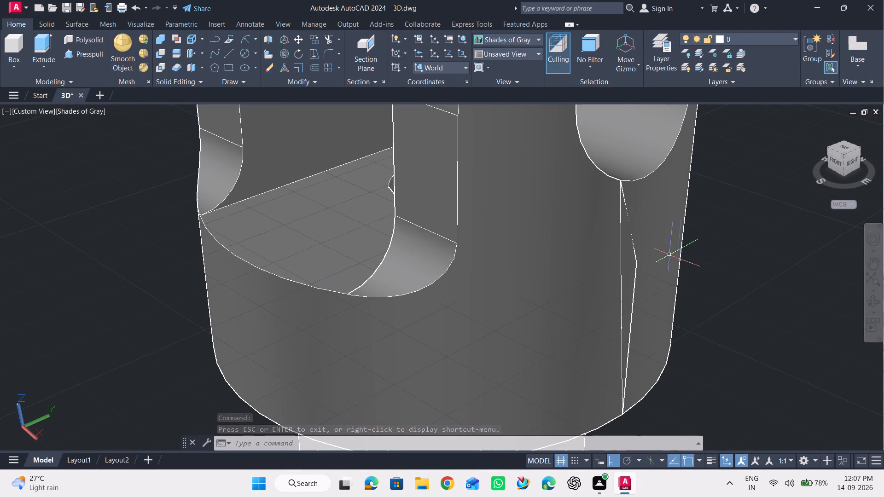
click(630, 261)
scroll(456, 269, down, 4)
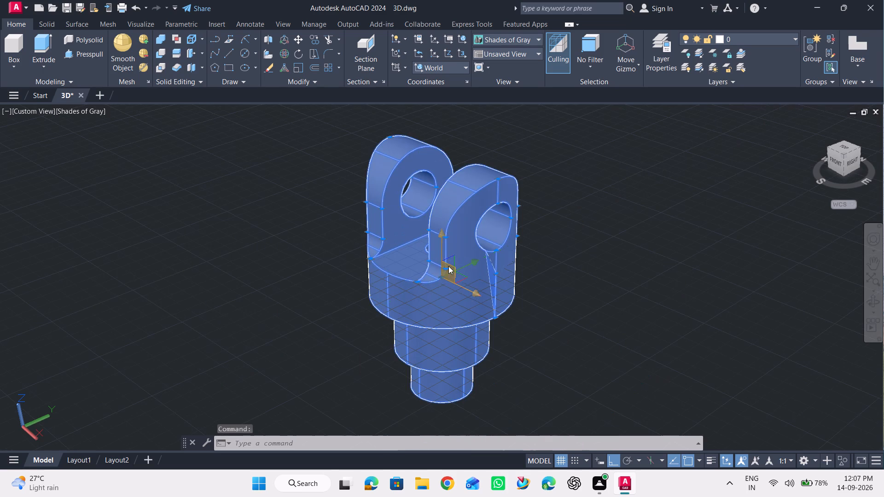
key(Escape)
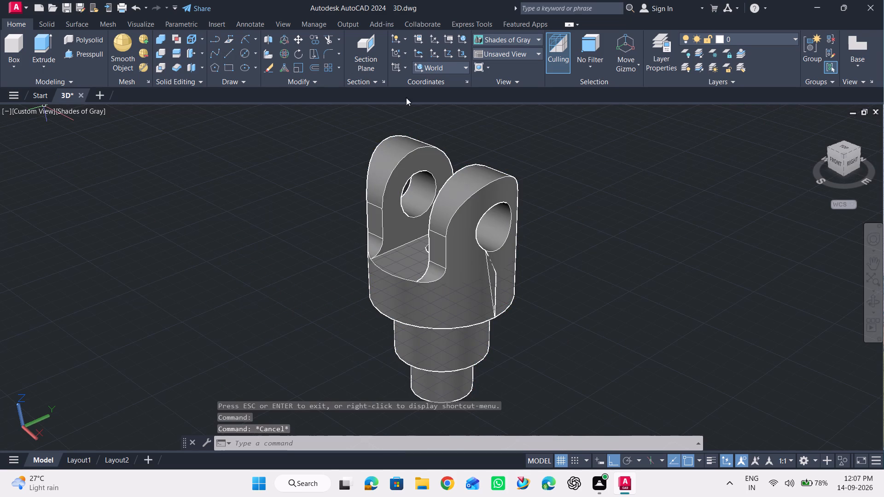
Orbit around the clevis to inspect the lugs, bore and shank from the back, and finish on a raised front view.
click(879, 308)
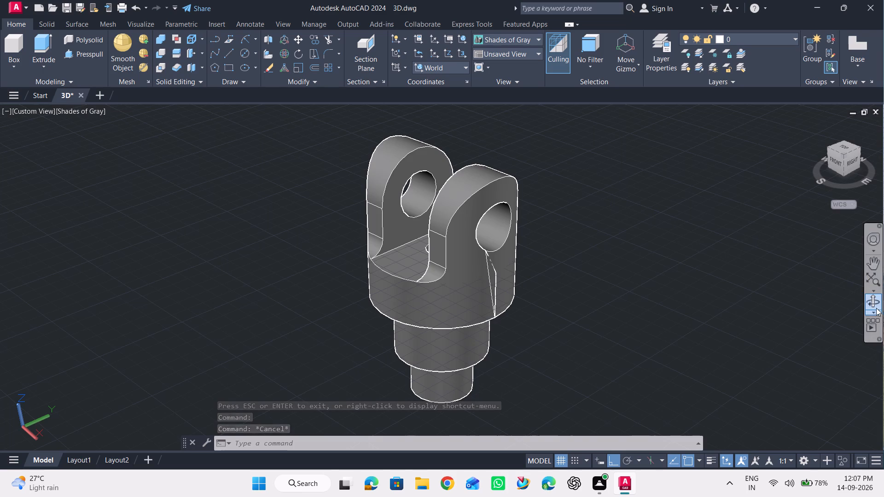
drag(733, 291, 610, 279)
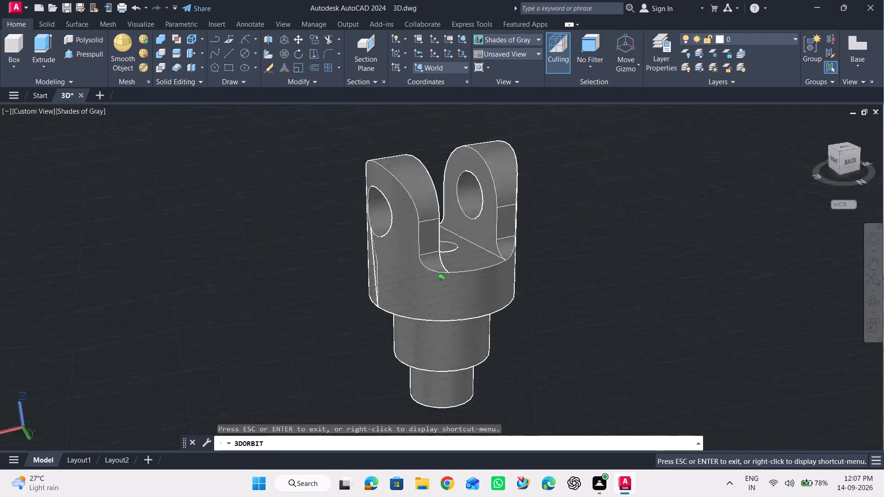
drag(610, 279, 282, 257)
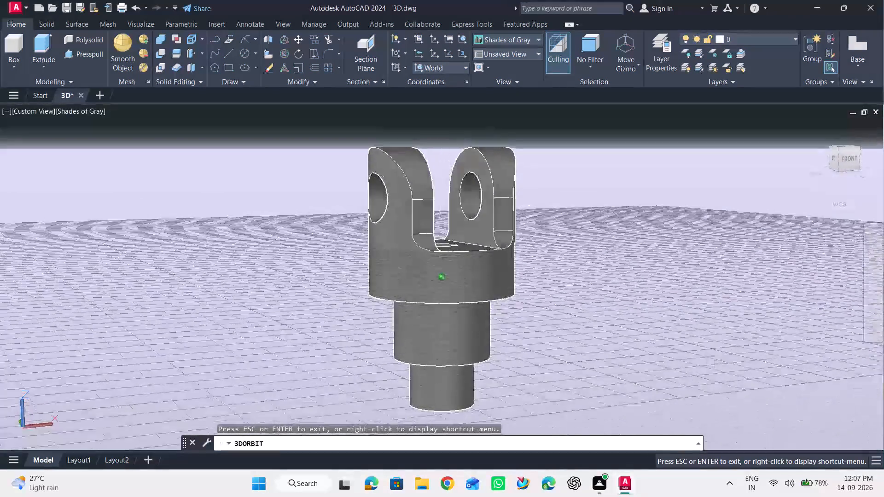
drag(282, 257, 193, 286)
drag(205, 286, 245, 289)
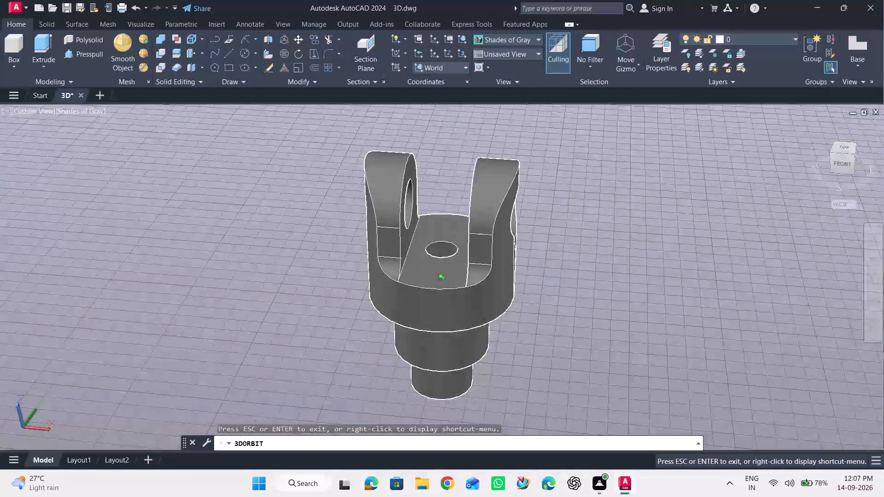
drag(245, 289, 236, 277)
key(Escape)
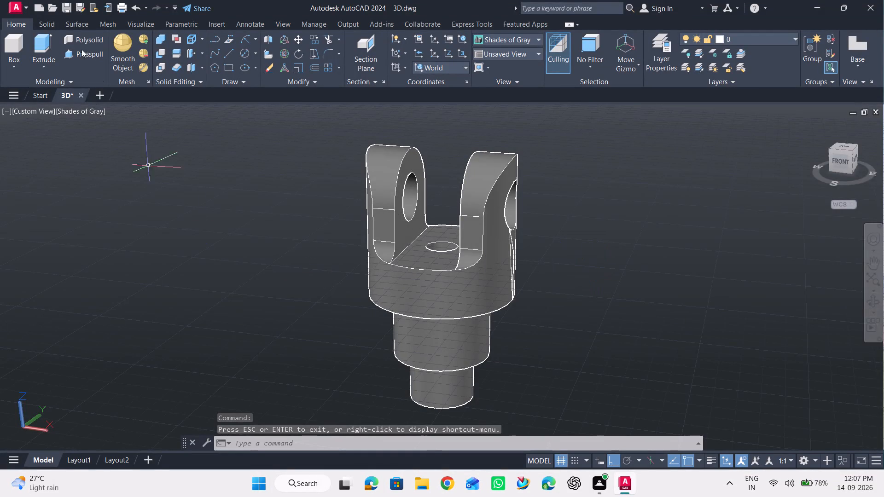
Save the drawing with the clevis shown in the raised front view.
click(67, 4)
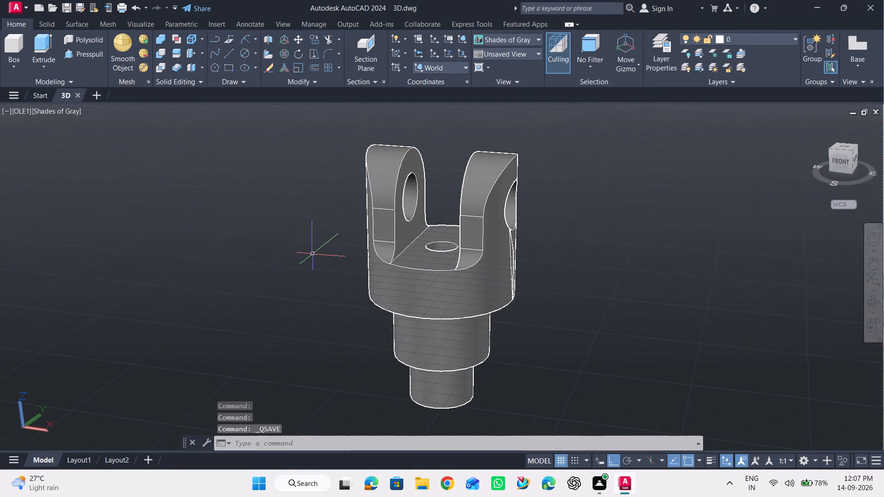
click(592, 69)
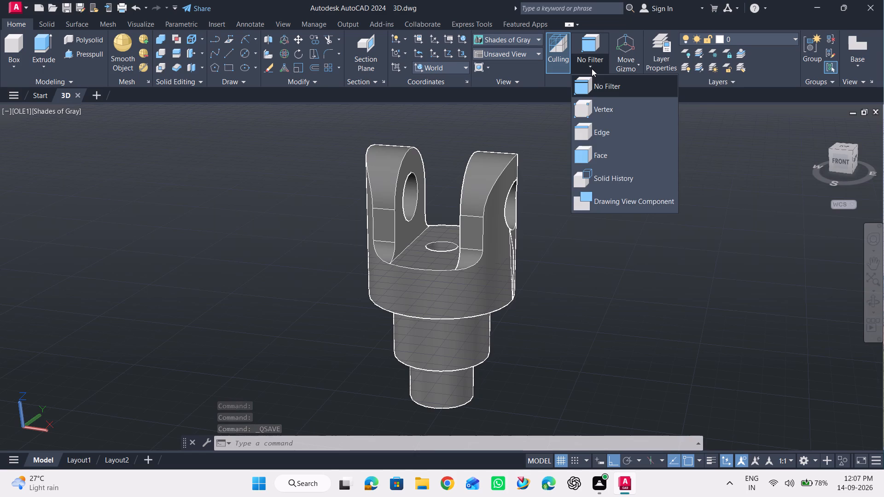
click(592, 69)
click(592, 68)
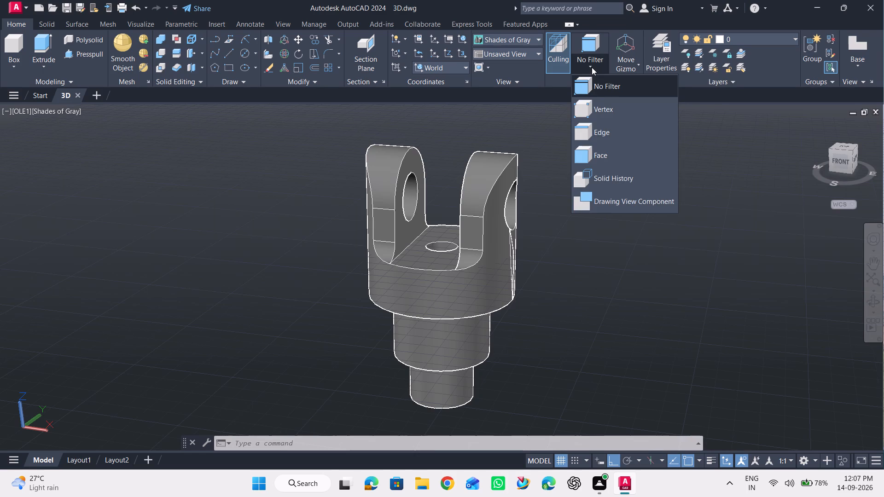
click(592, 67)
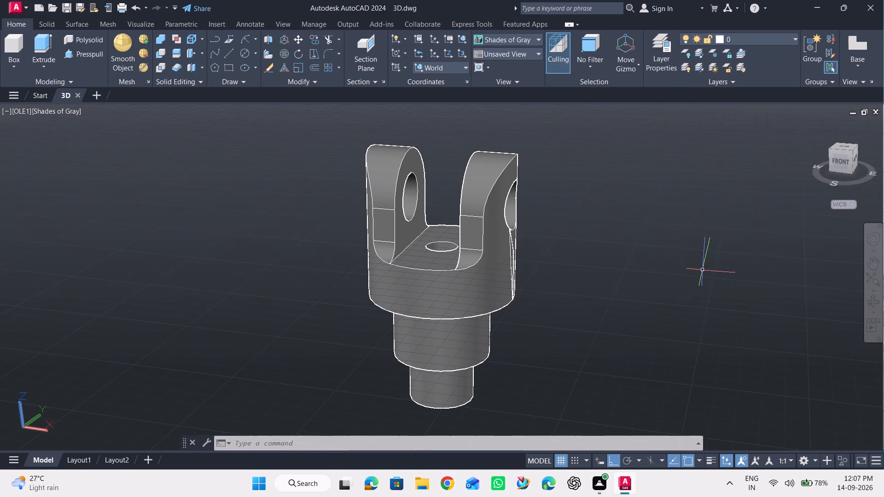
Save the clevis drawing once more.
double_click(67, 10)
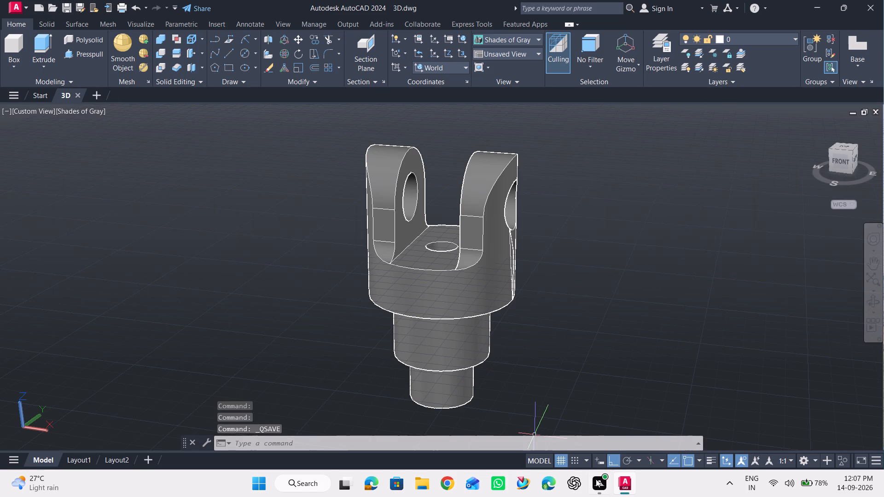